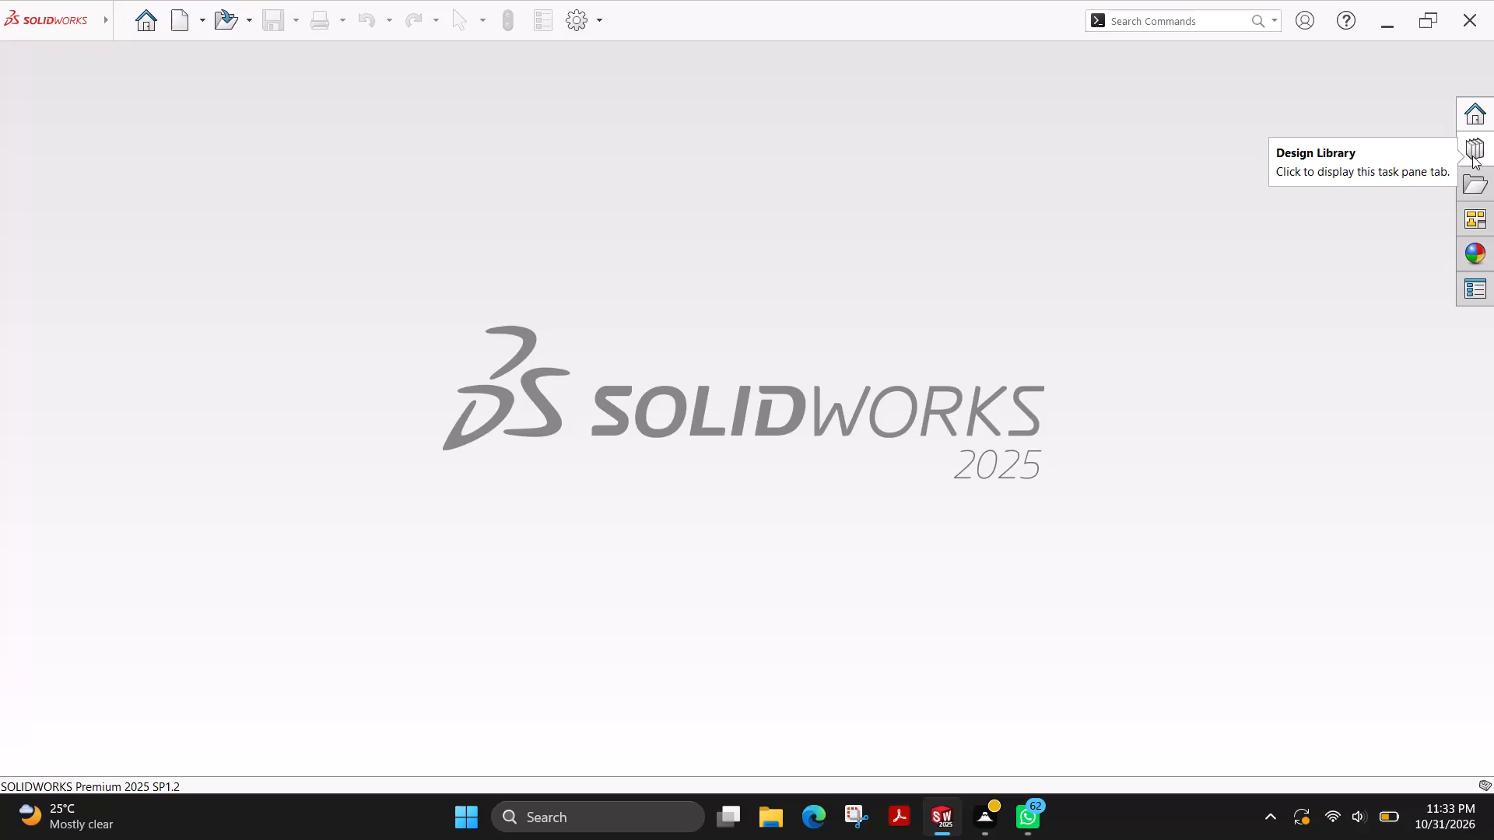
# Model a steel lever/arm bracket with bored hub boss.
# Create a new part document.
pyautogui.click(184, 26)
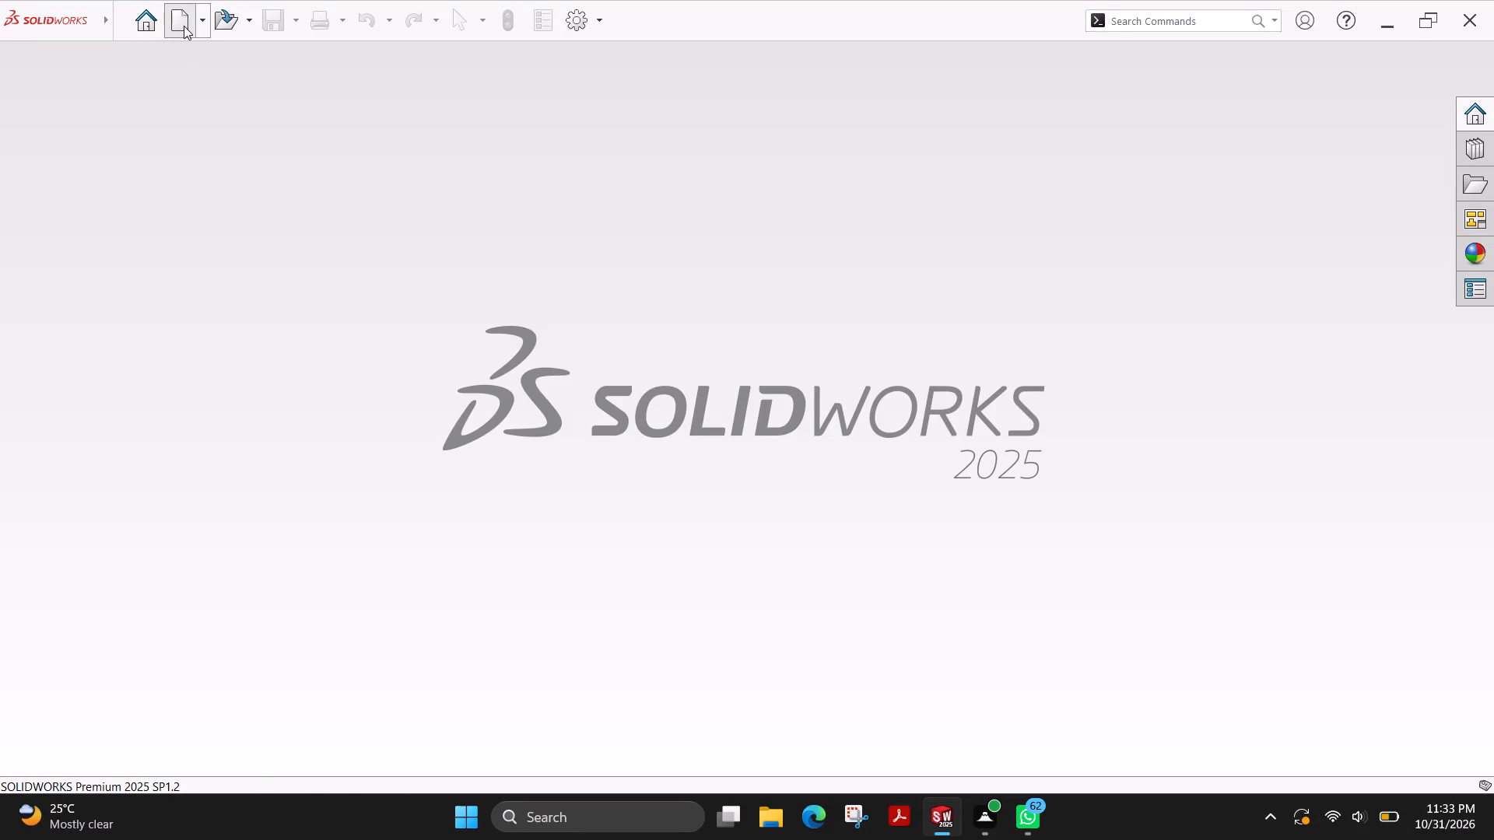
pyautogui.click(633, 608)
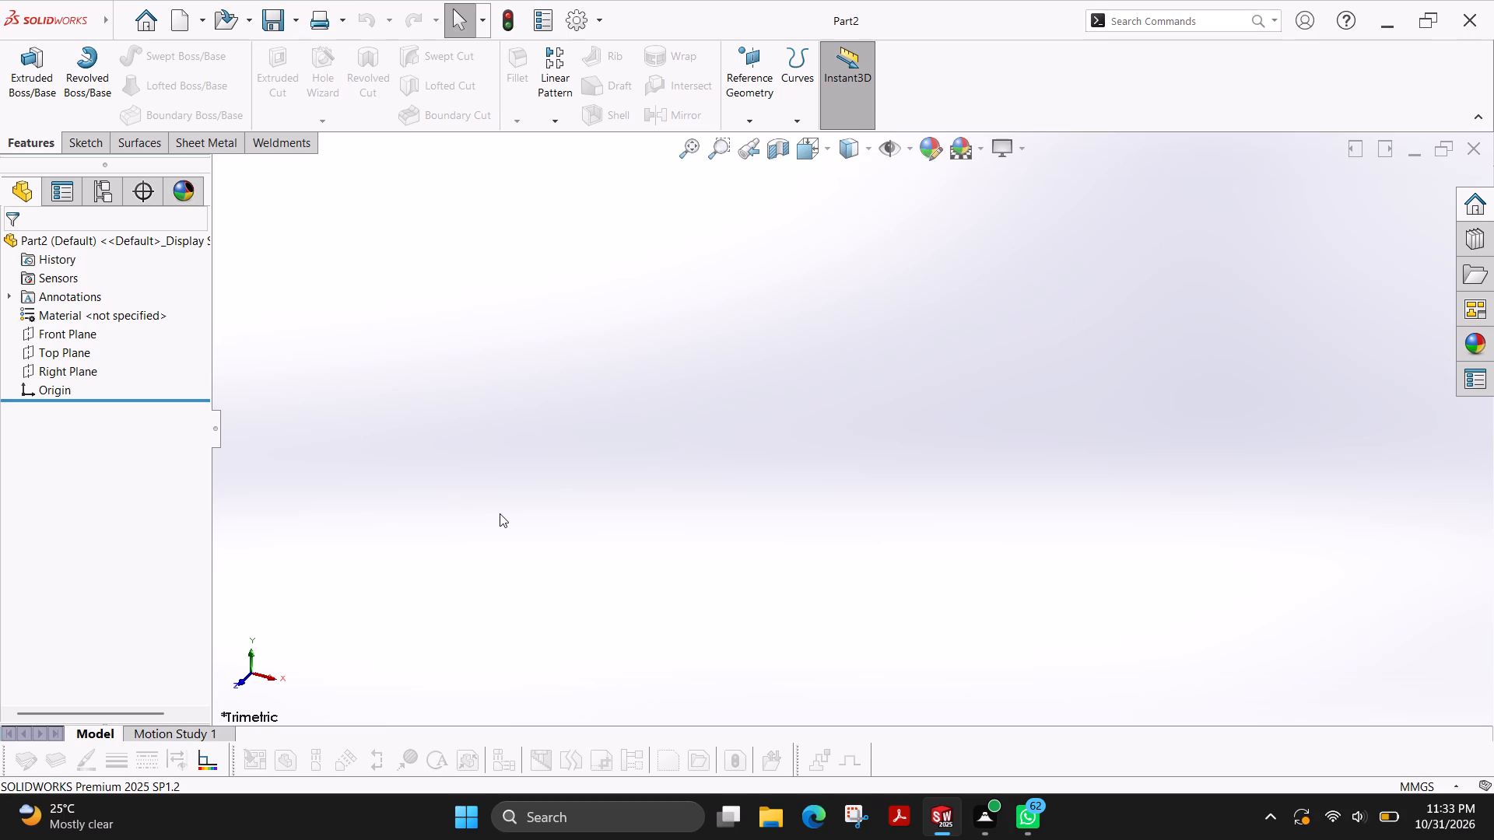
# Start a new sketch on the Front Plane.
pyautogui.click(66, 147)
pyautogui.click(28, 72)
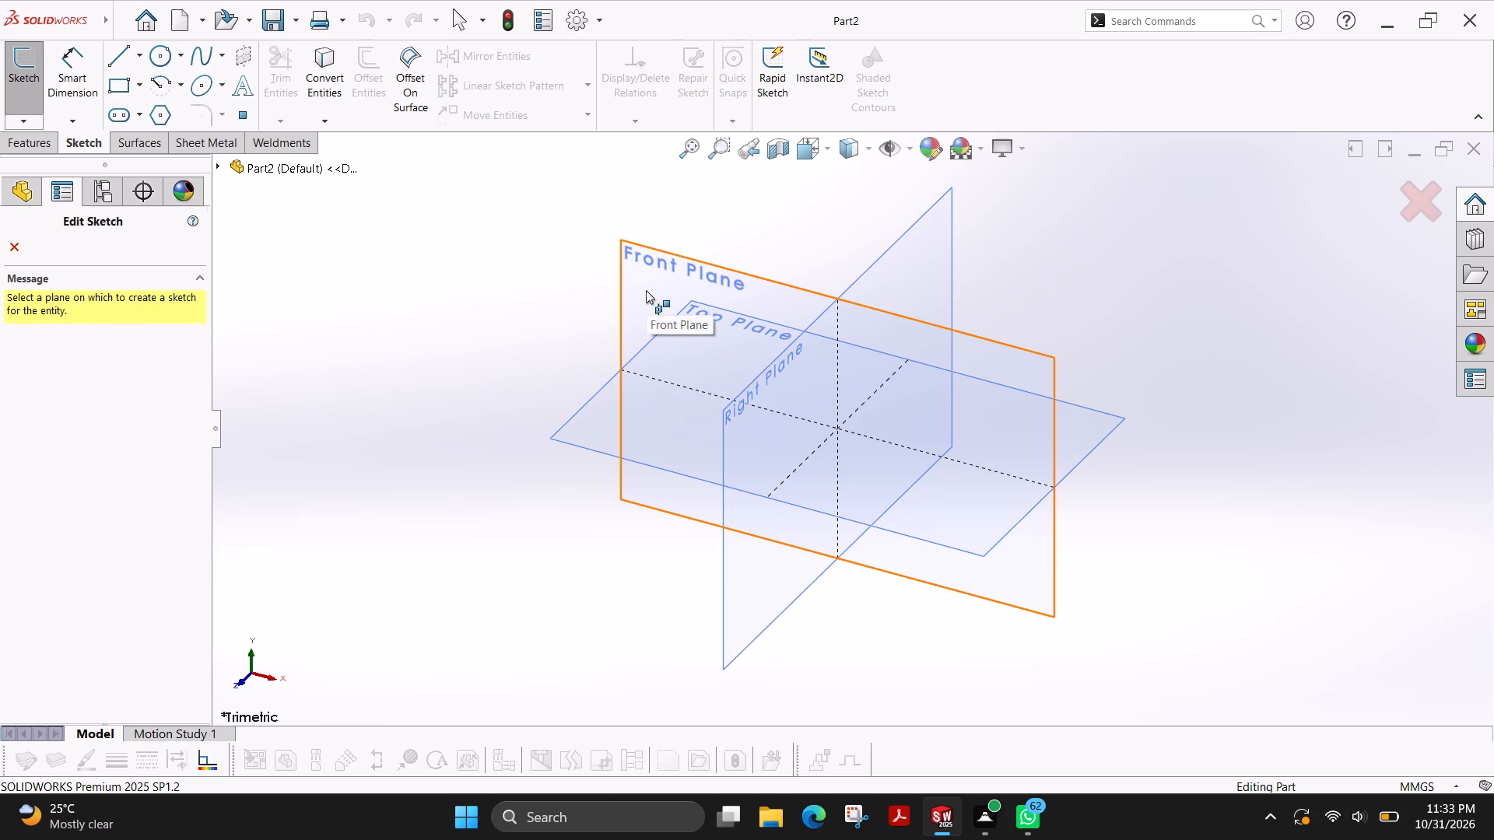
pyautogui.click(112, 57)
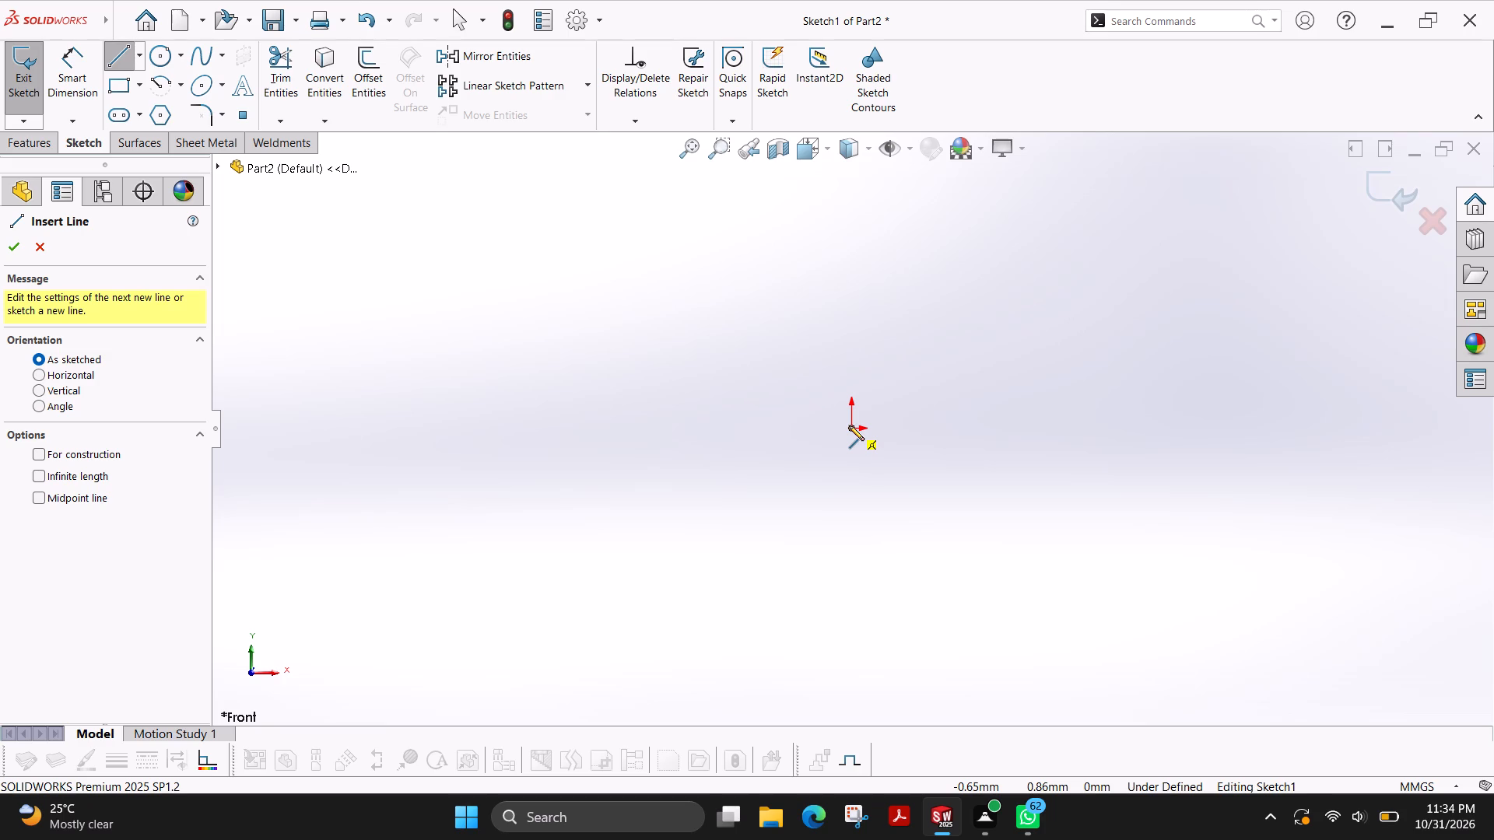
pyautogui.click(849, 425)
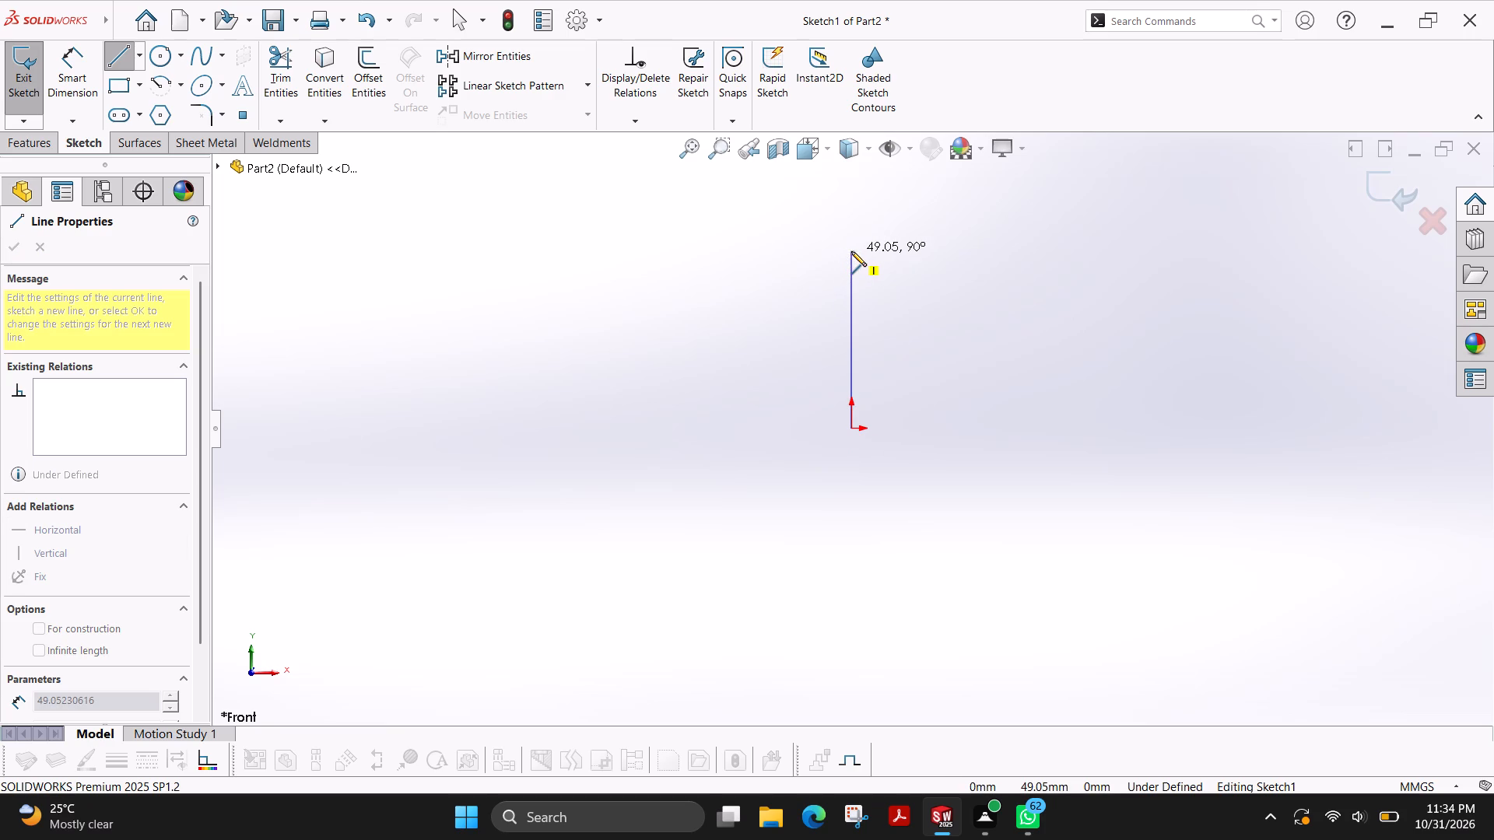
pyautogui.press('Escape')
# Sketch an upright corner rectangle from the origin, about 11 mm wide and 42 mm tall.
pyautogui.click(117, 89)
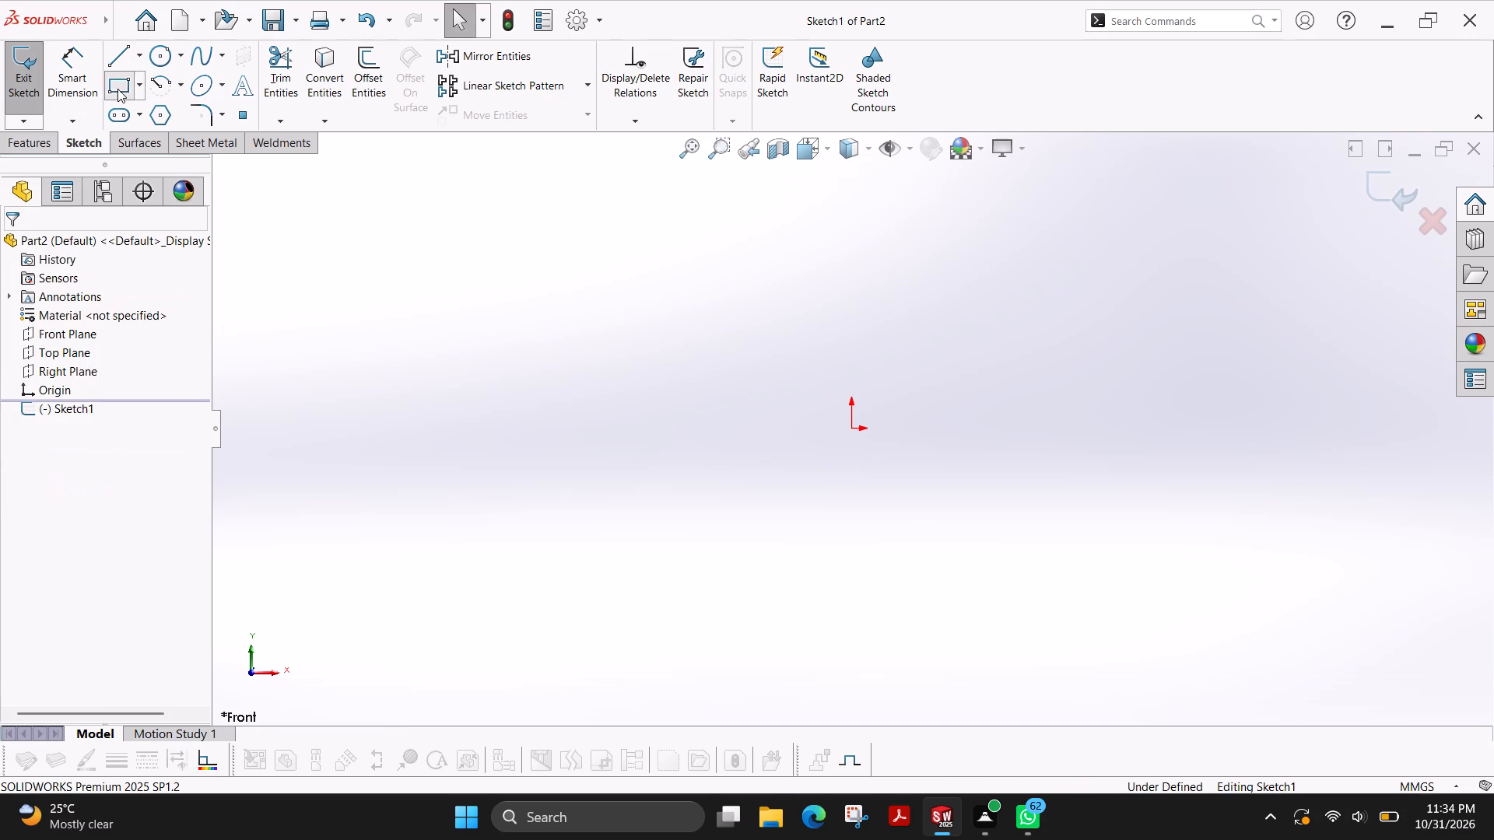
pyautogui.click(850, 428)
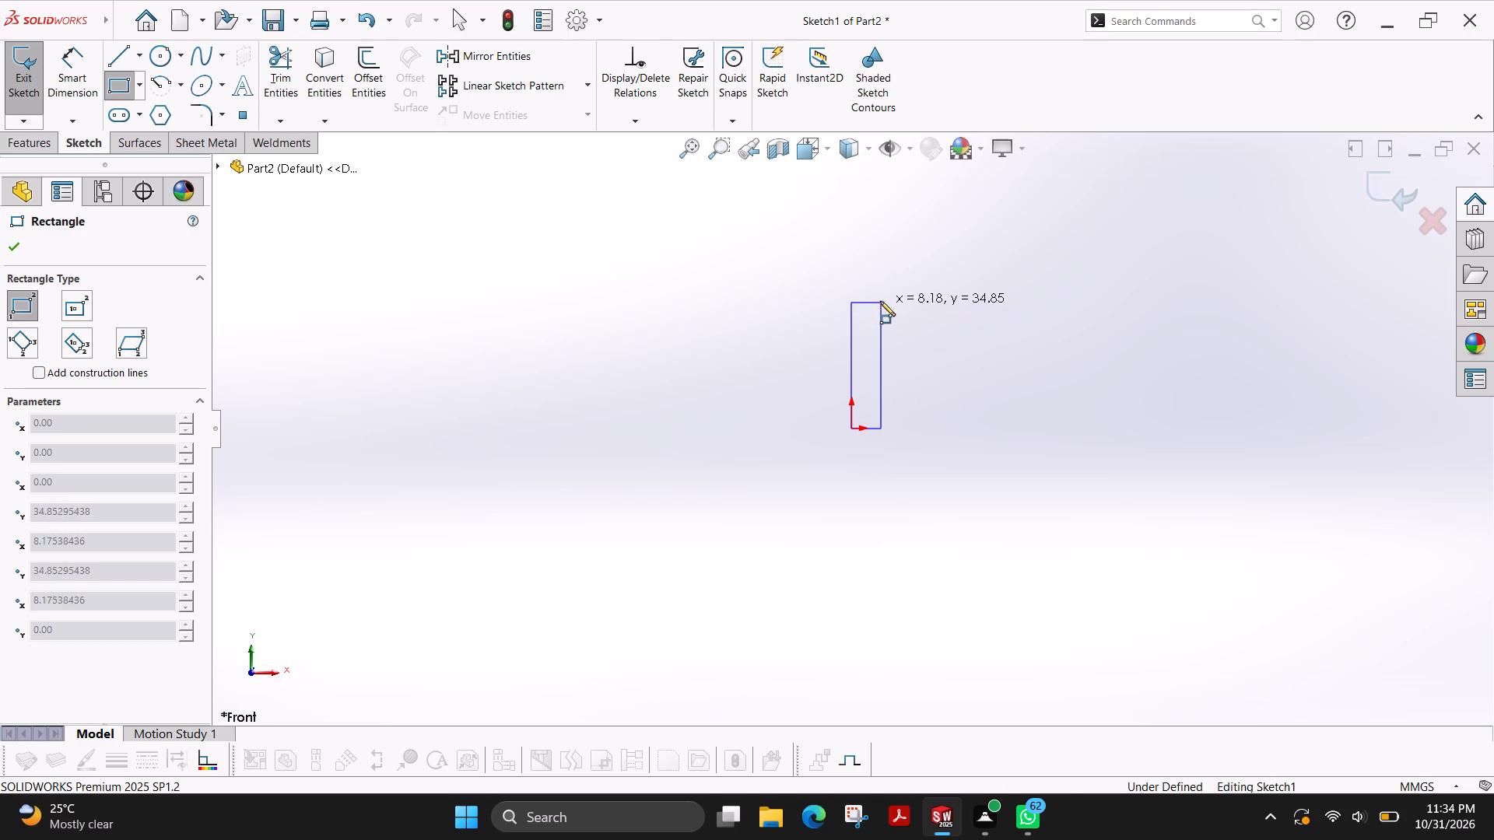
pyautogui.click(891, 278)
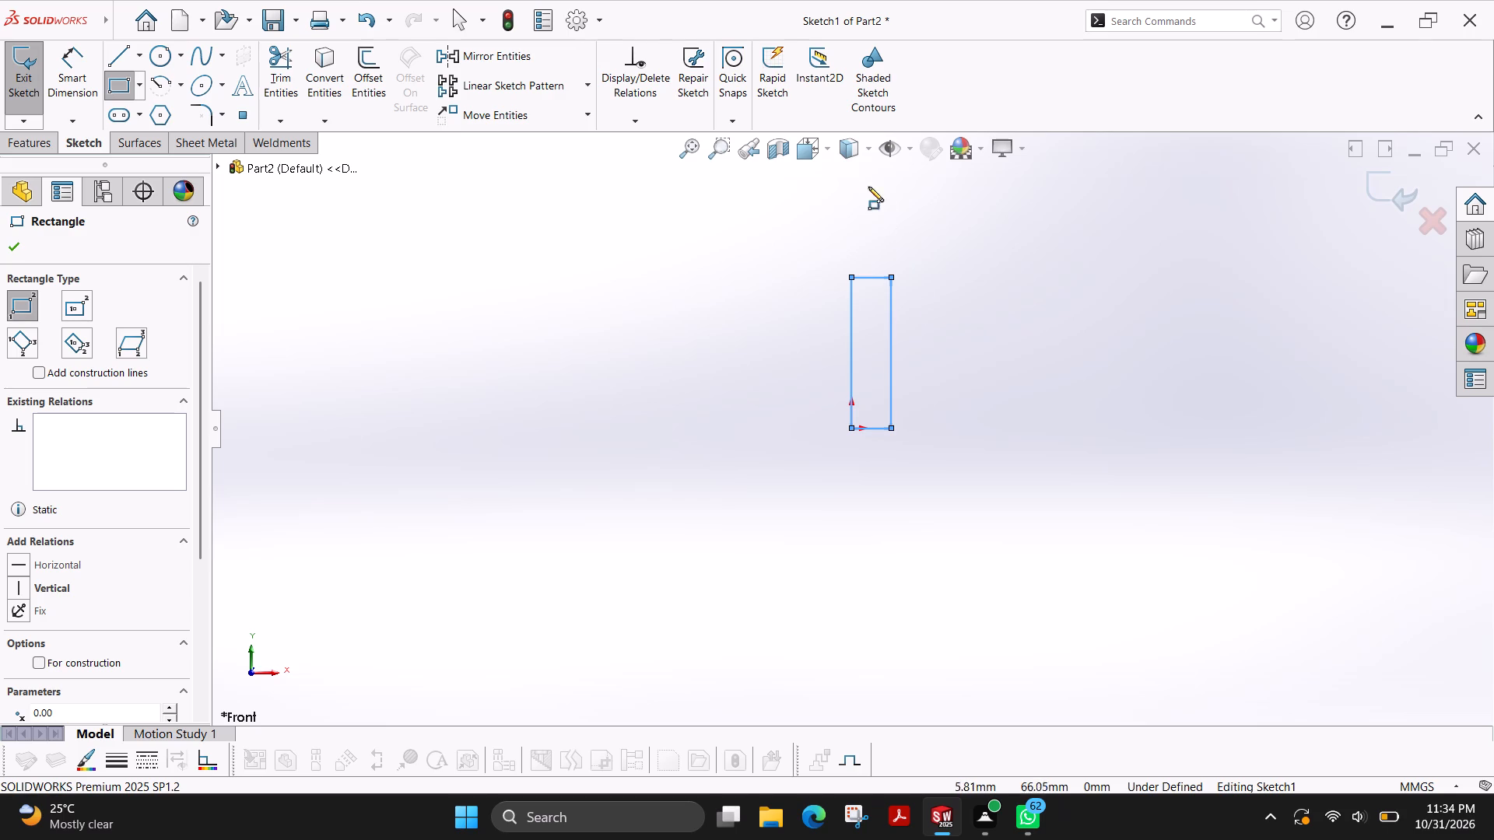
# Sketch a second, narrower corner rectangle, about 9 mm wide and 30 mm tall, upward from the first rectangle's upper-left corner.
pyautogui.click(124, 58)
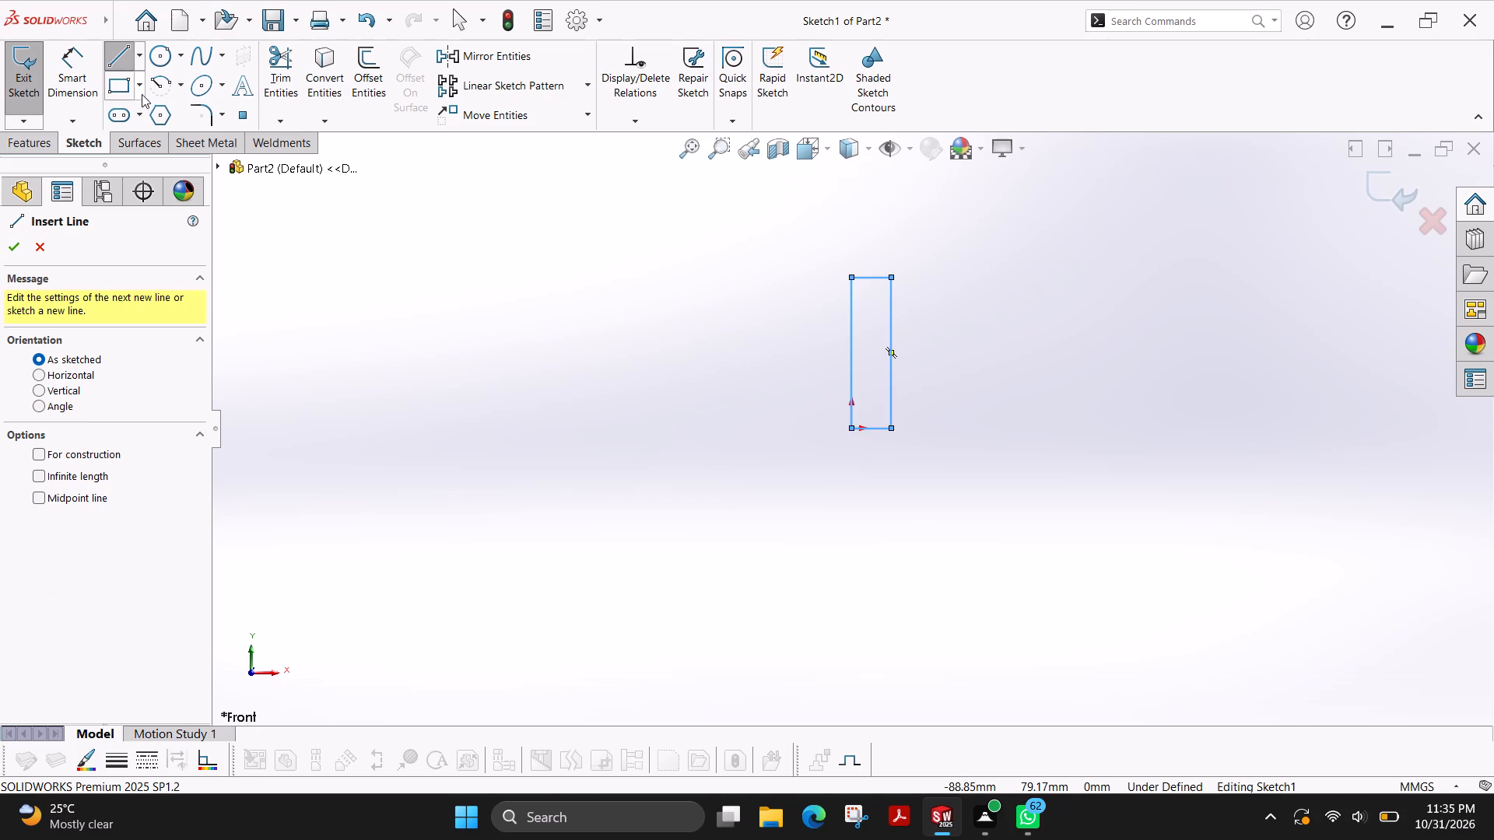
pyautogui.click(120, 86)
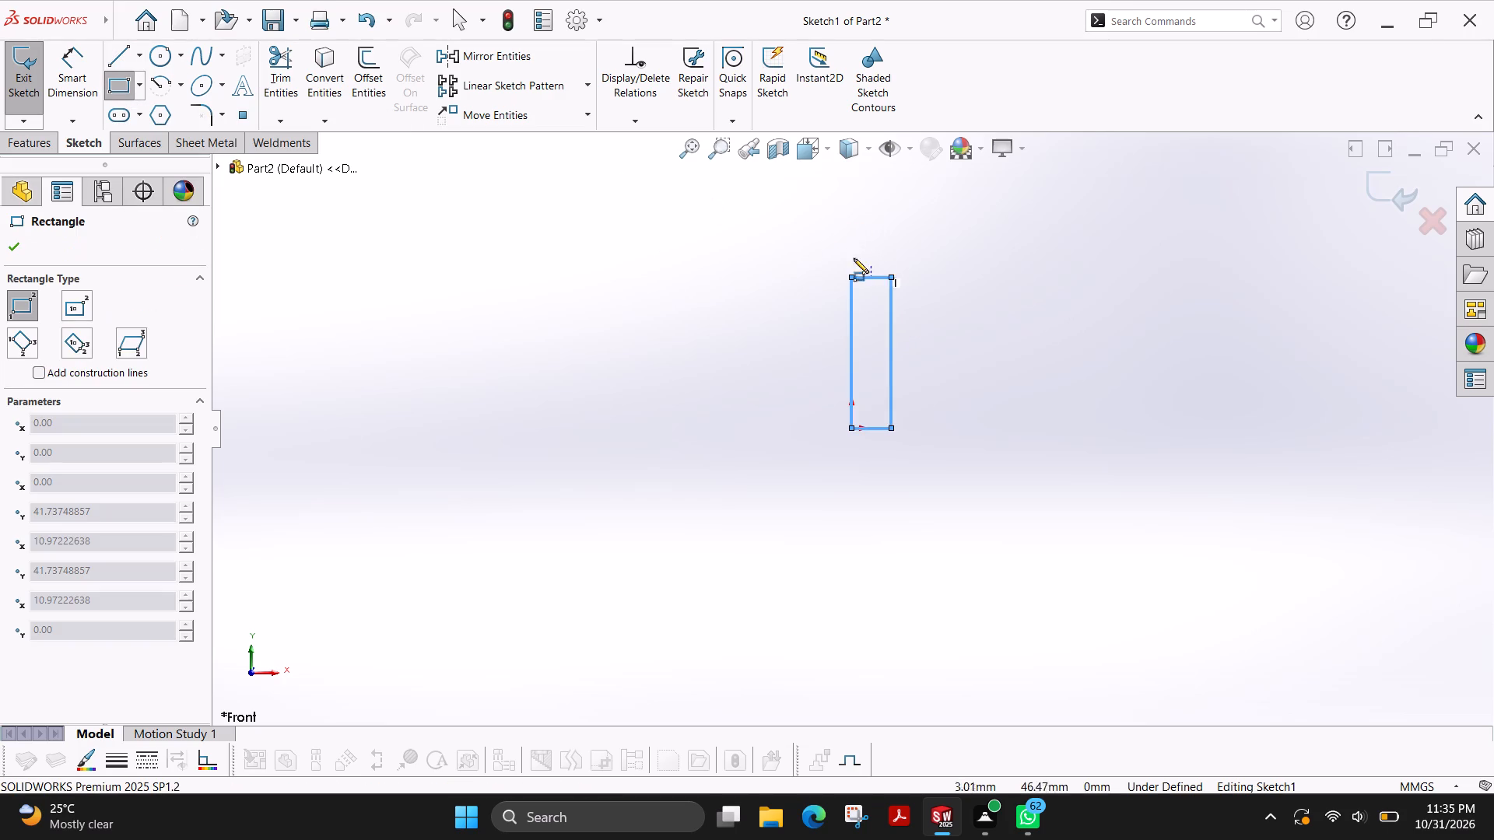
pyautogui.click(850, 276)
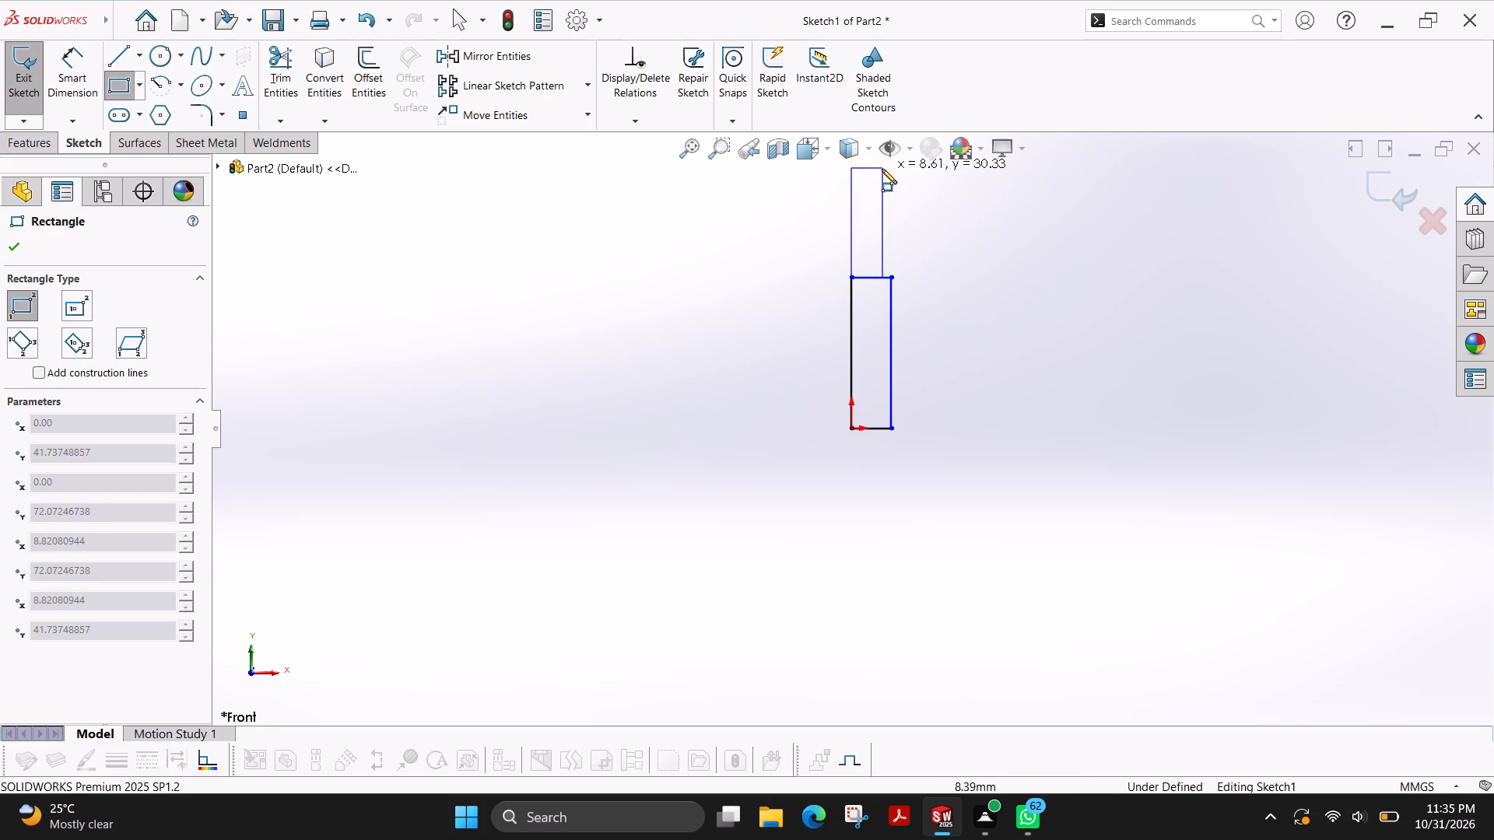
pyautogui.click(882, 169)
pyautogui.scroll(1, 914, 255)
pyautogui.scroll(-2, 911, 258)
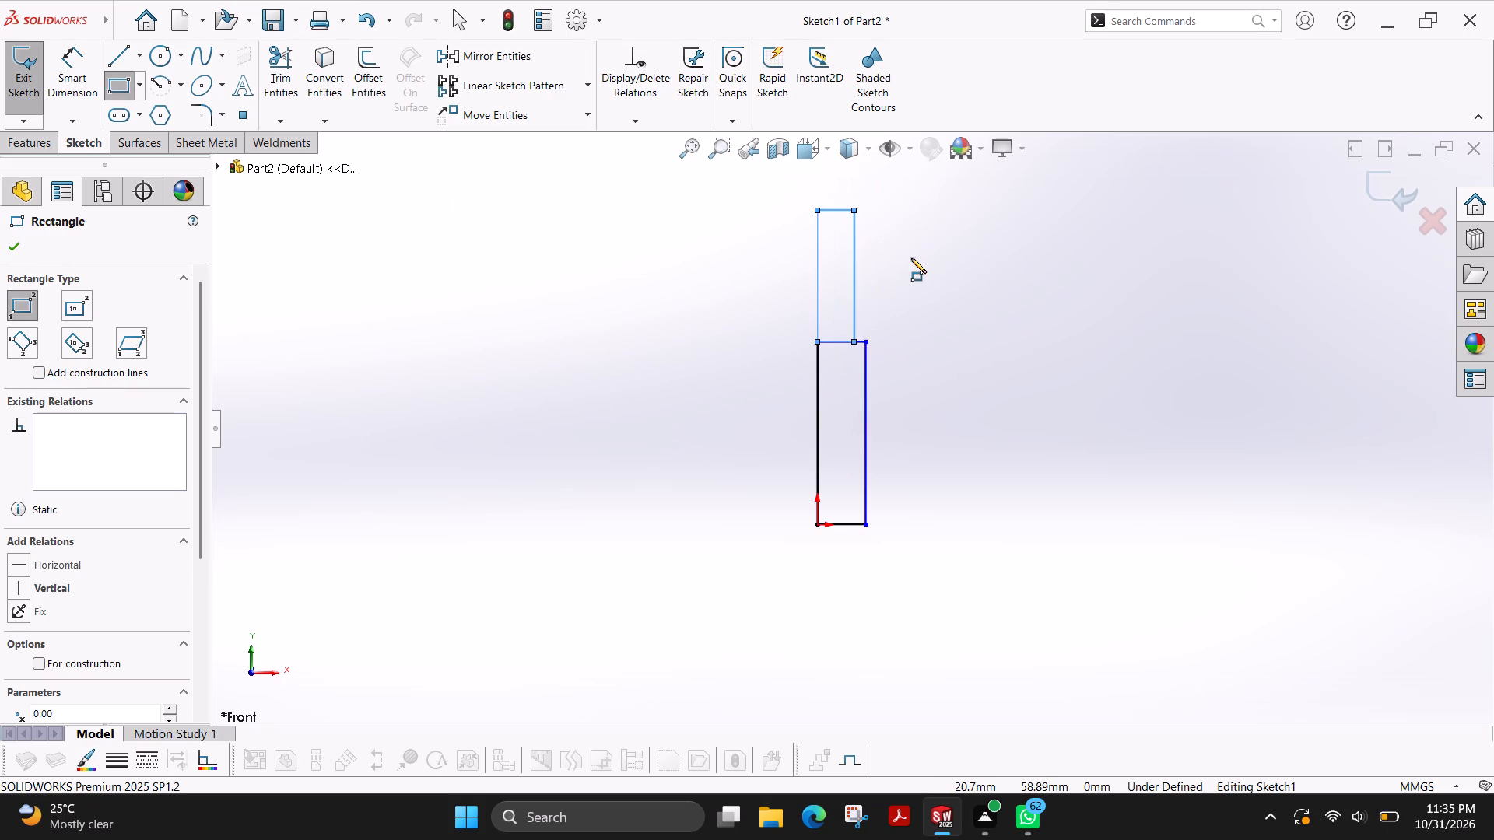
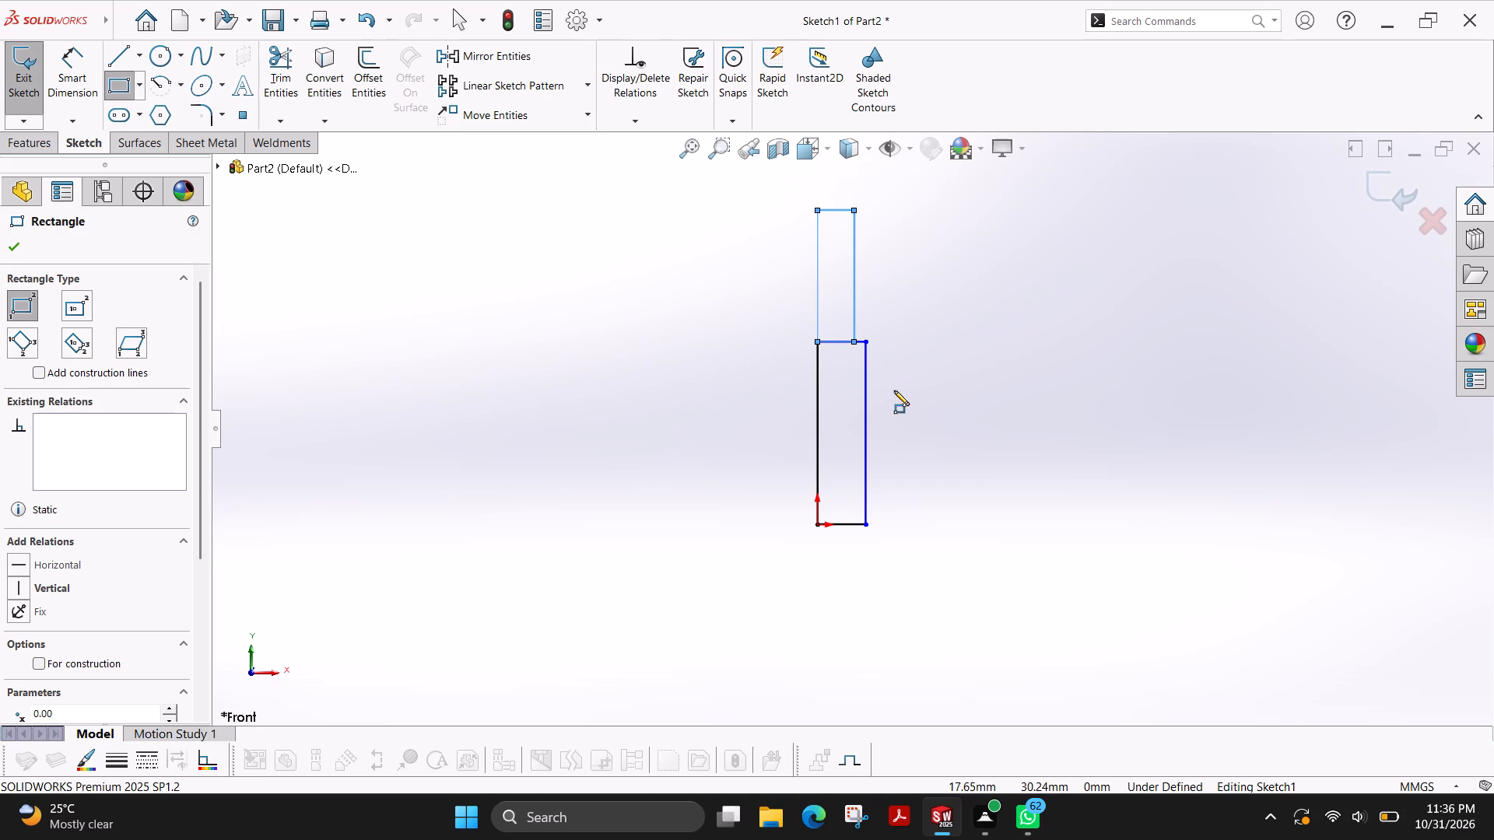
# Trim away every line of both stacked rectangles to clear the sketch.
pyautogui.click(287, 73)
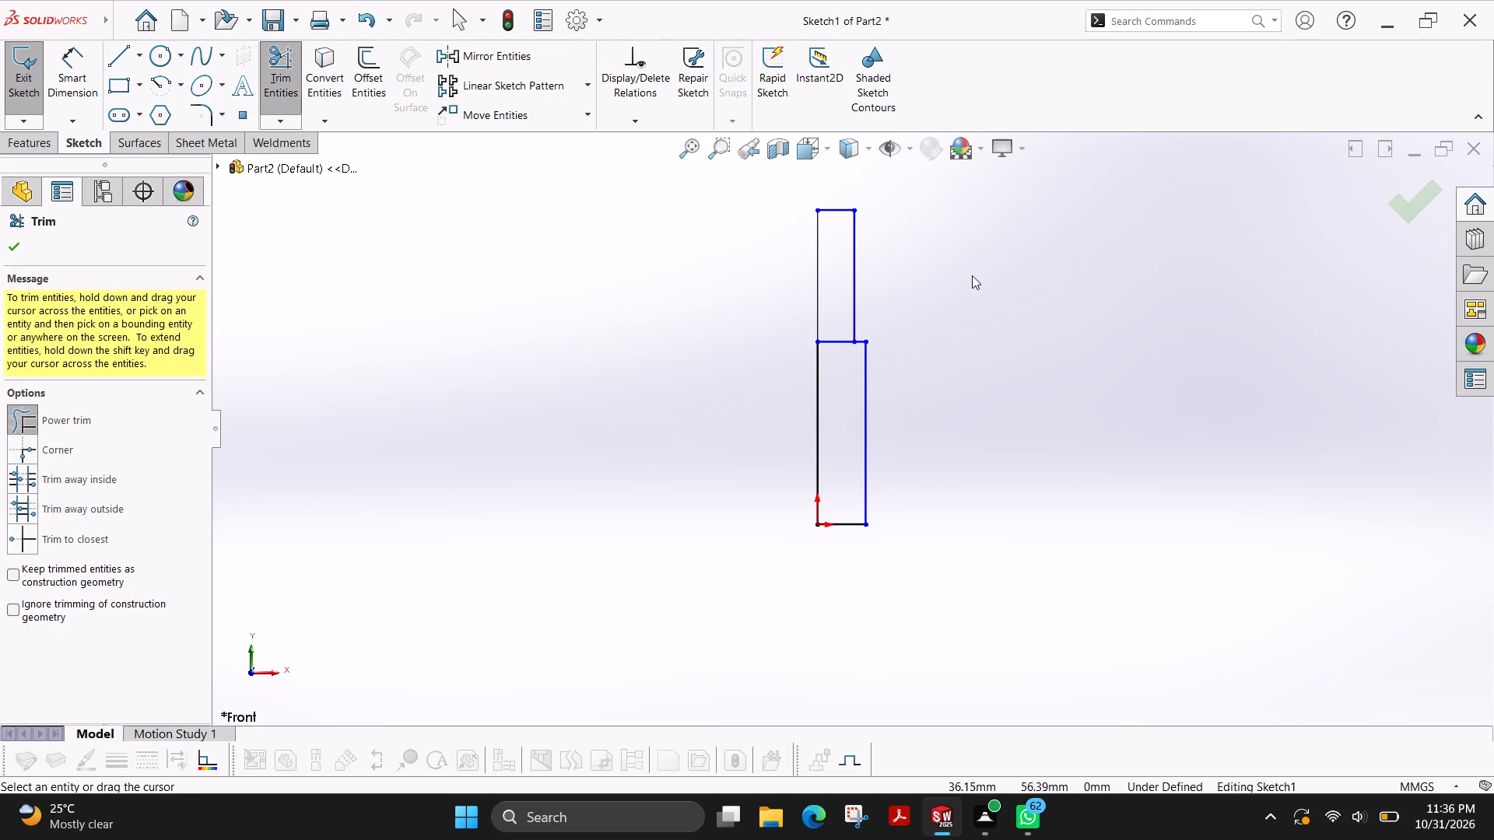
pyautogui.moveTo(956, 270); pyautogui.dragTo(845, 197)
pyautogui.moveTo(840, 321); pyautogui.dragTo(838, 344)
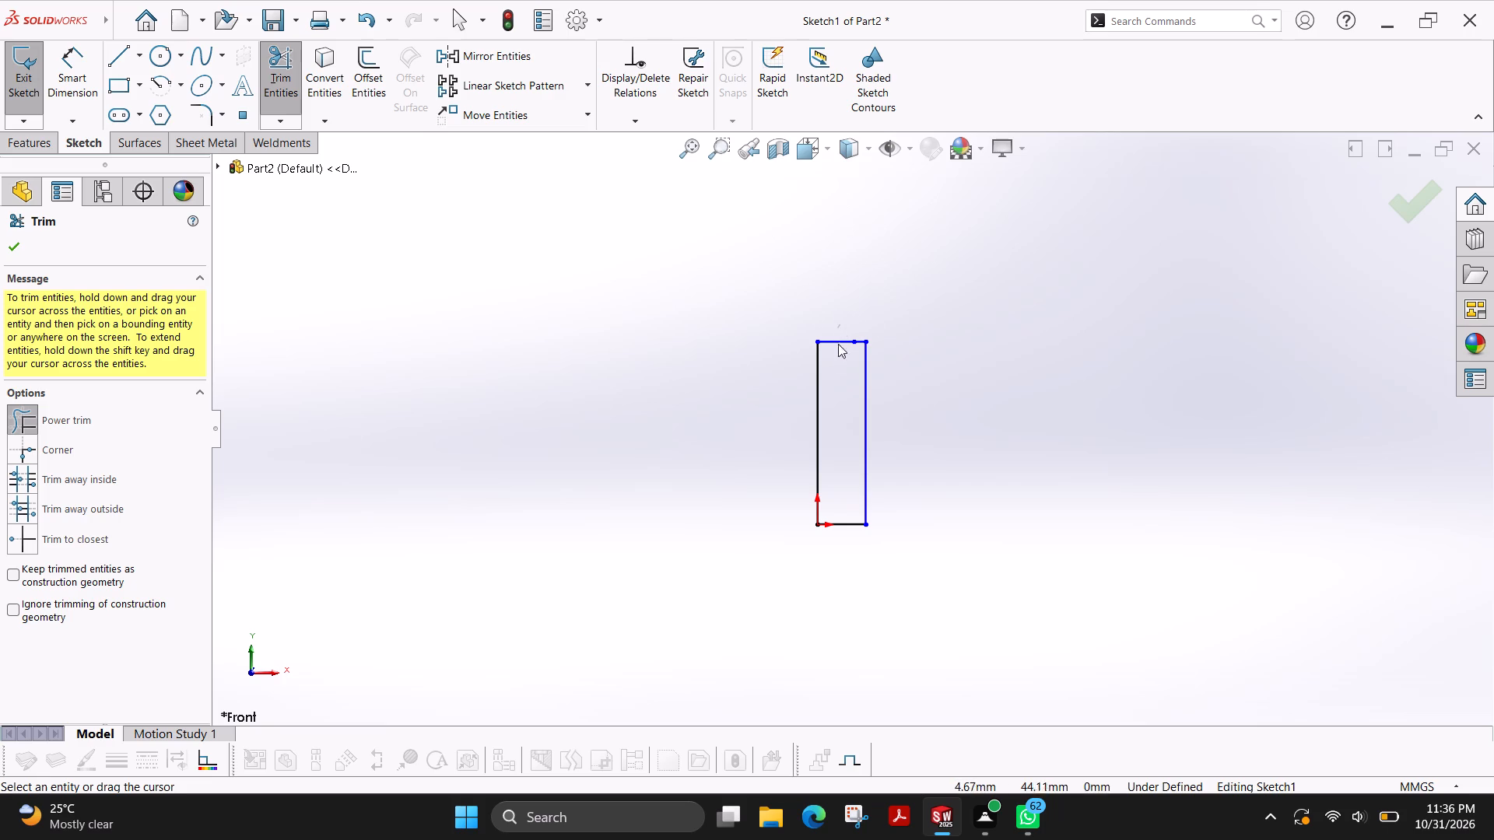
pyautogui.moveTo(838, 344); pyautogui.dragTo(838, 356)
pyautogui.moveTo(1110, 365); pyautogui.dragTo(890, 317)
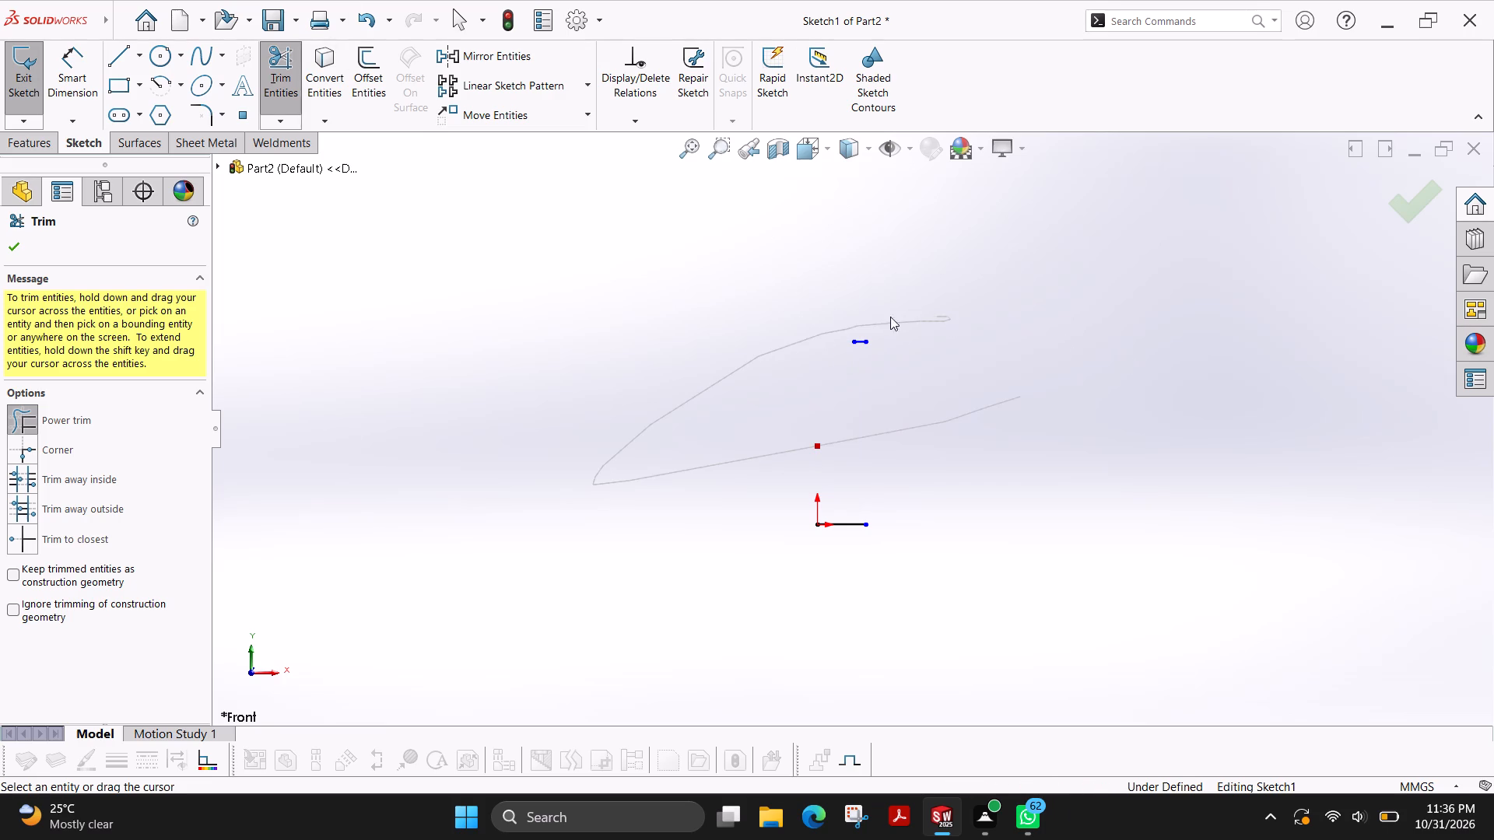
pyautogui.moveTo(890, 317); pyautogui.dragTo(812, 574)
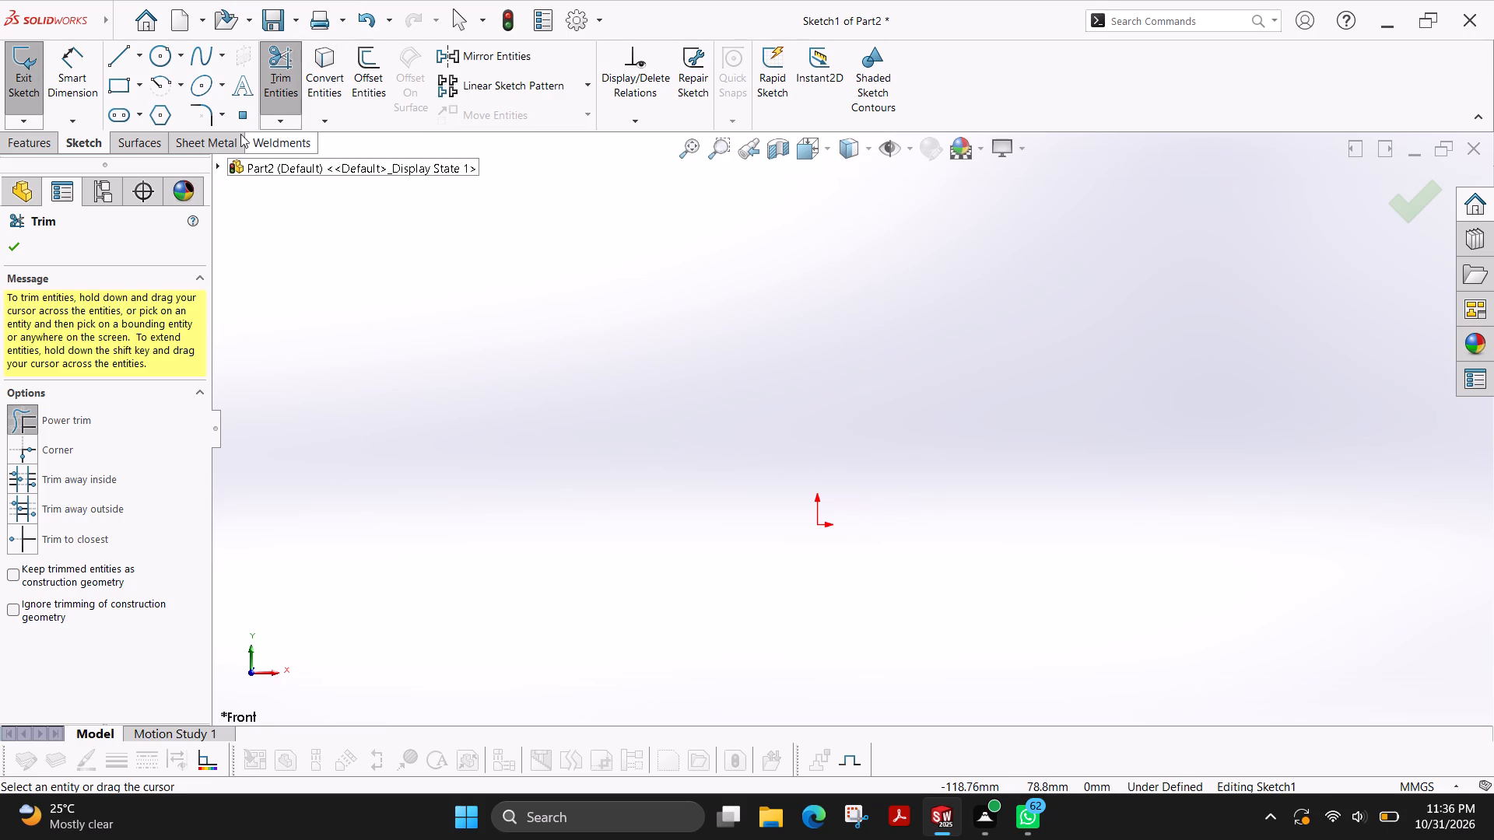
# Sketch an upright corner rectangle from the origin, about 12 mm wide and 49 mm tall.
pyautogui.click(115, 82)
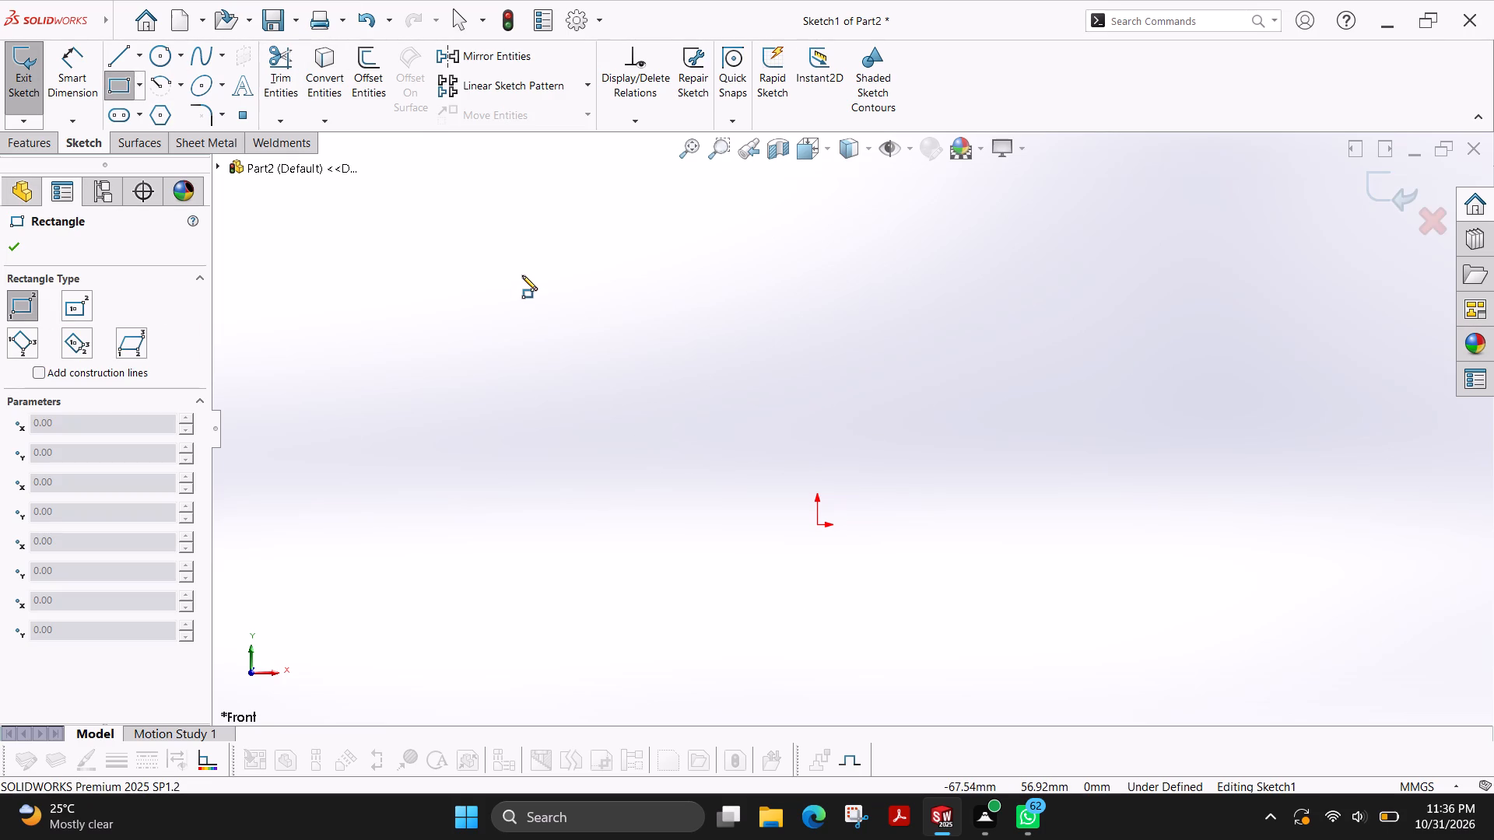
pyautogui.click(818, 523)
pyautogui.click(868, 334)
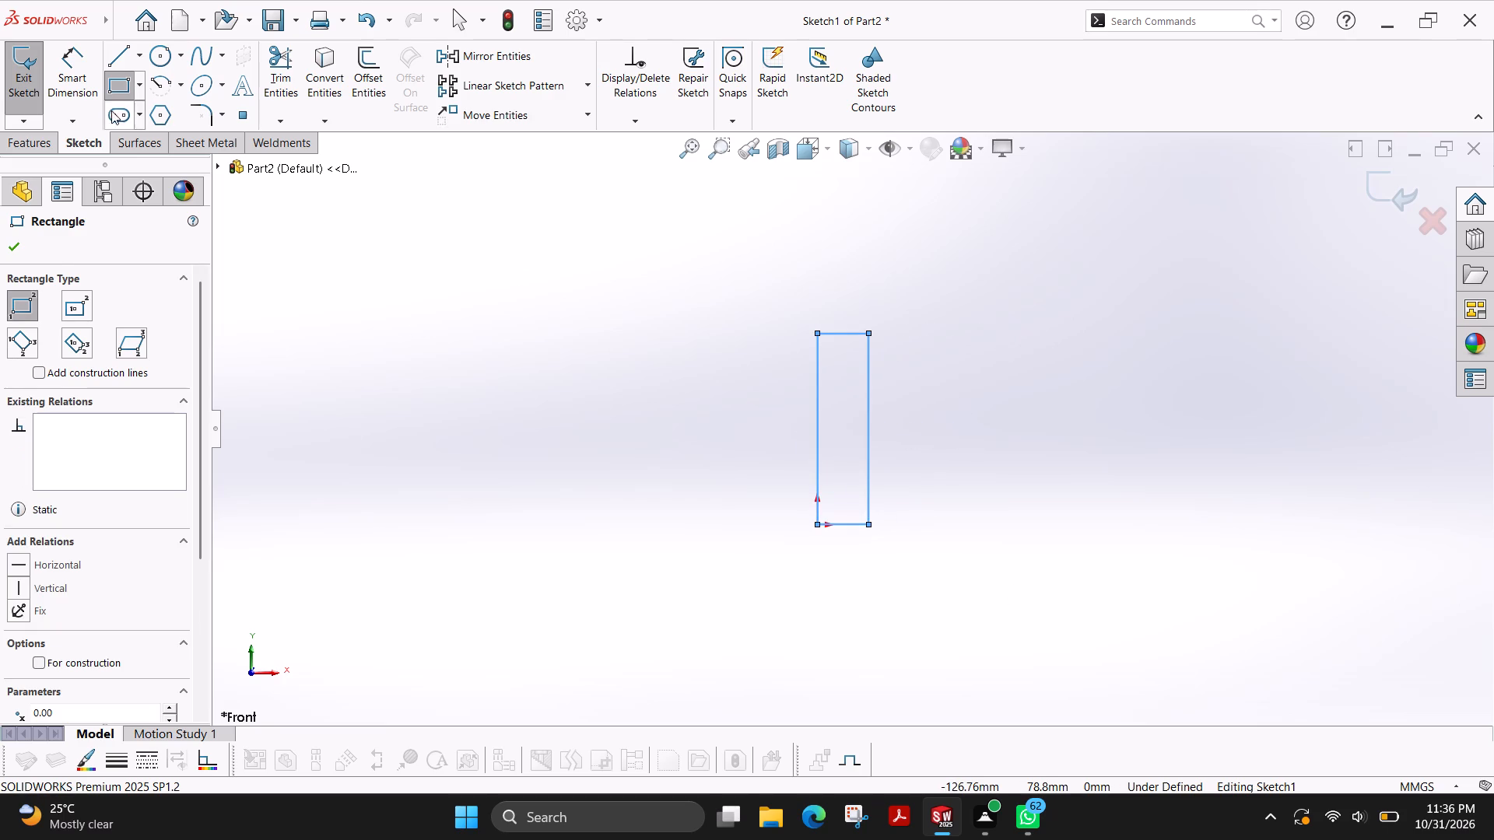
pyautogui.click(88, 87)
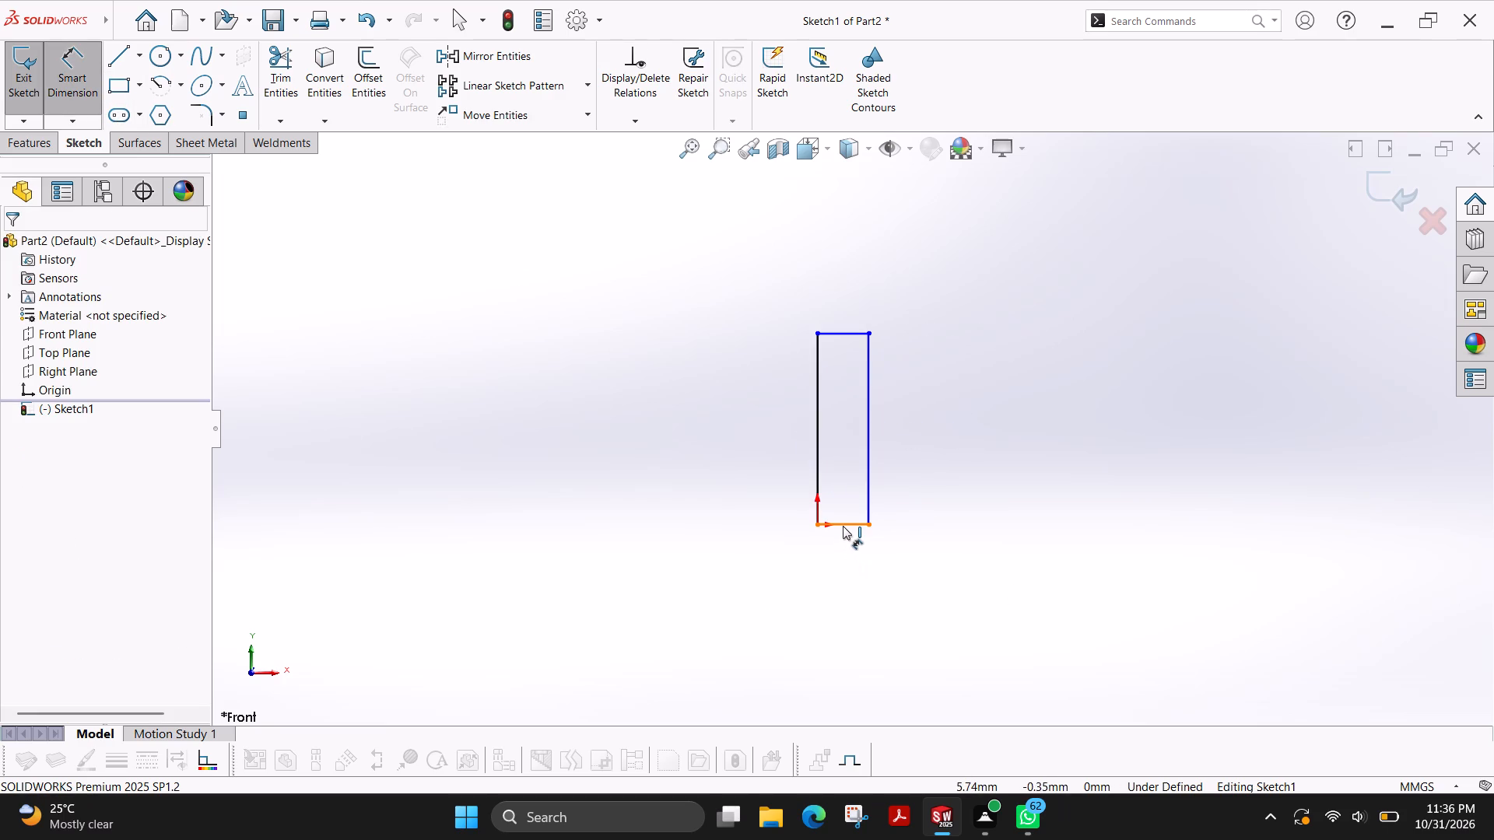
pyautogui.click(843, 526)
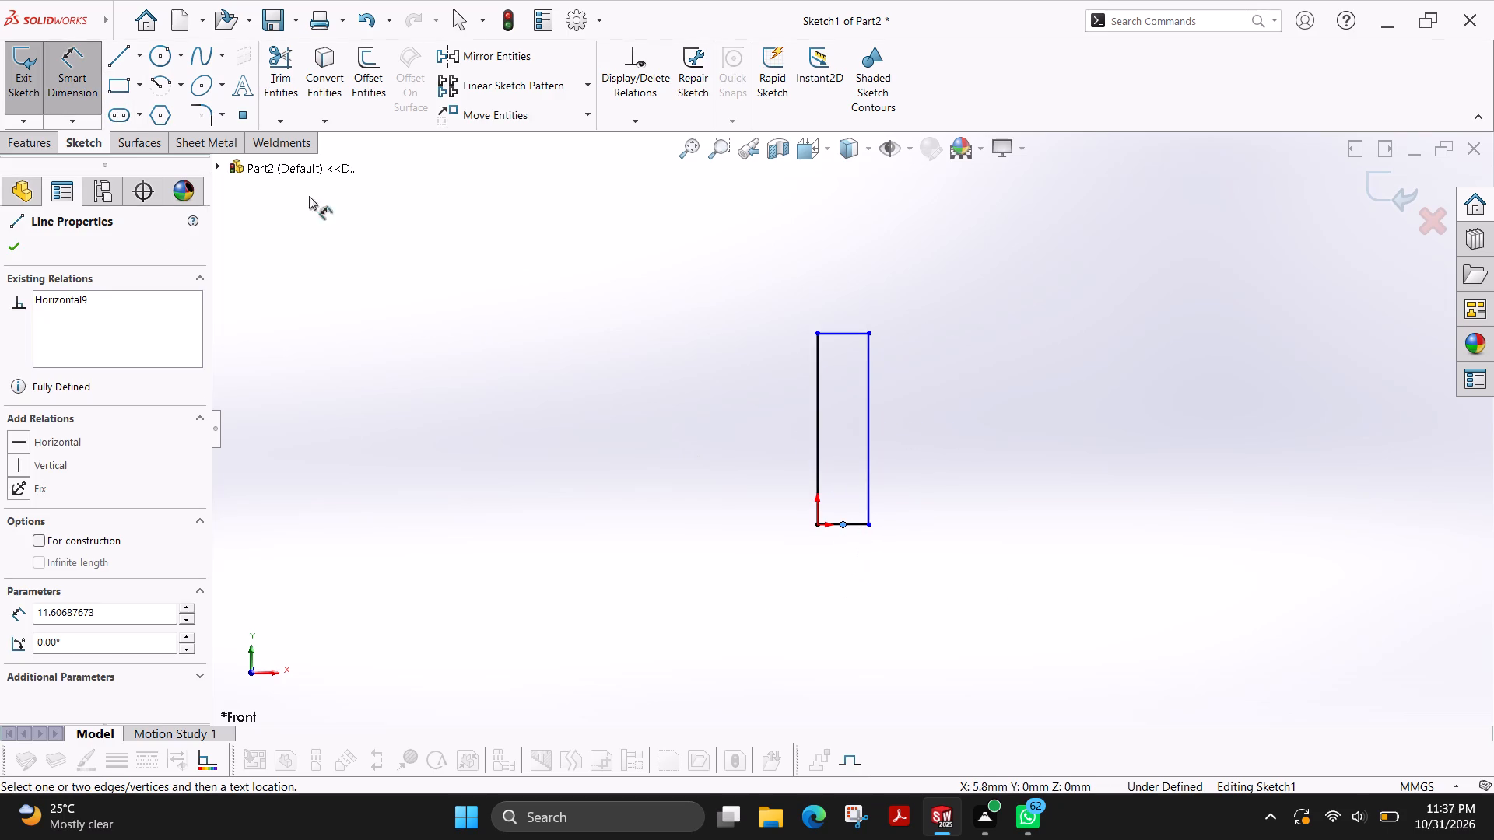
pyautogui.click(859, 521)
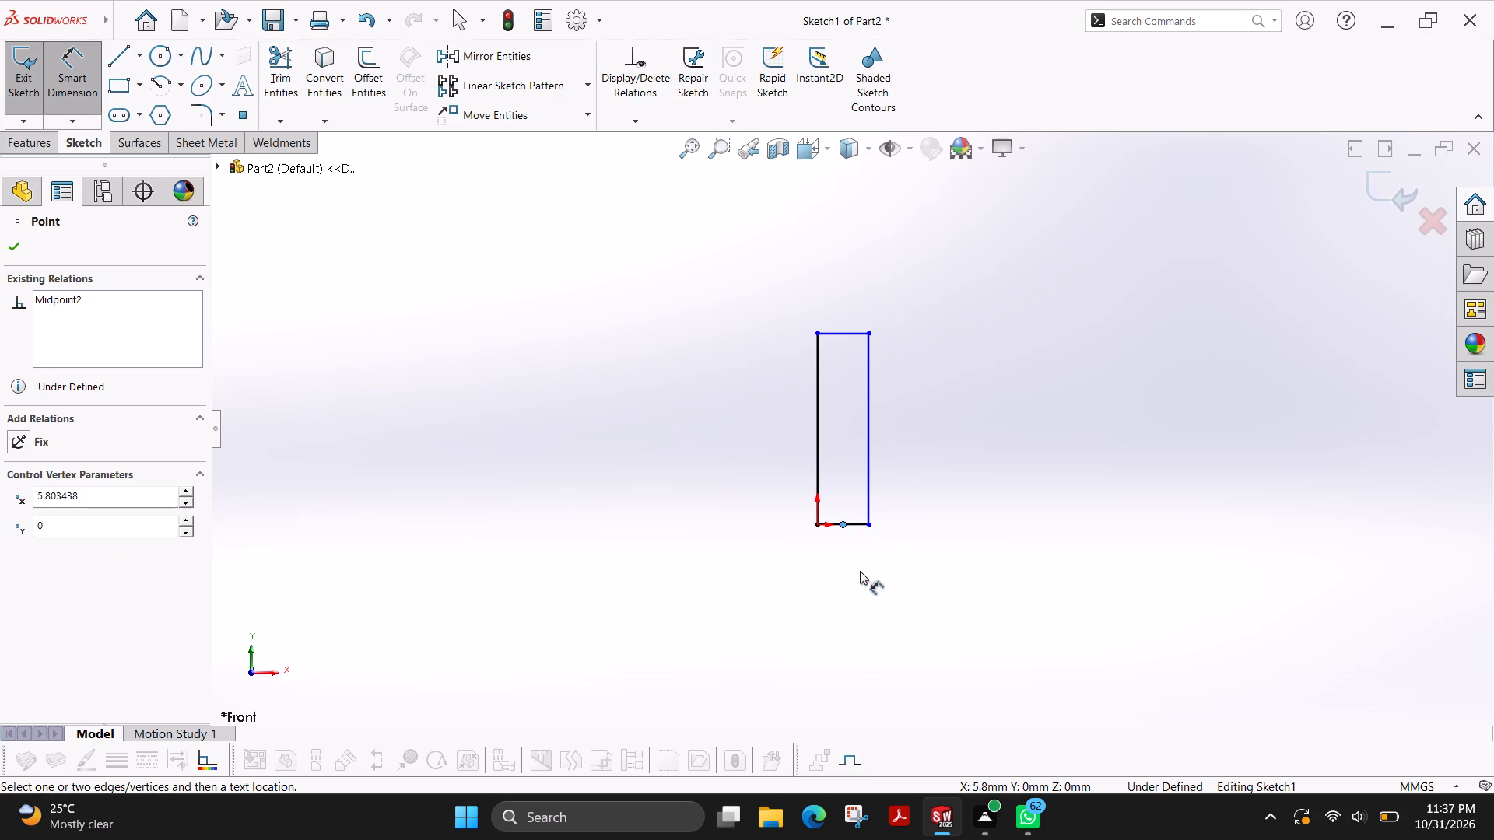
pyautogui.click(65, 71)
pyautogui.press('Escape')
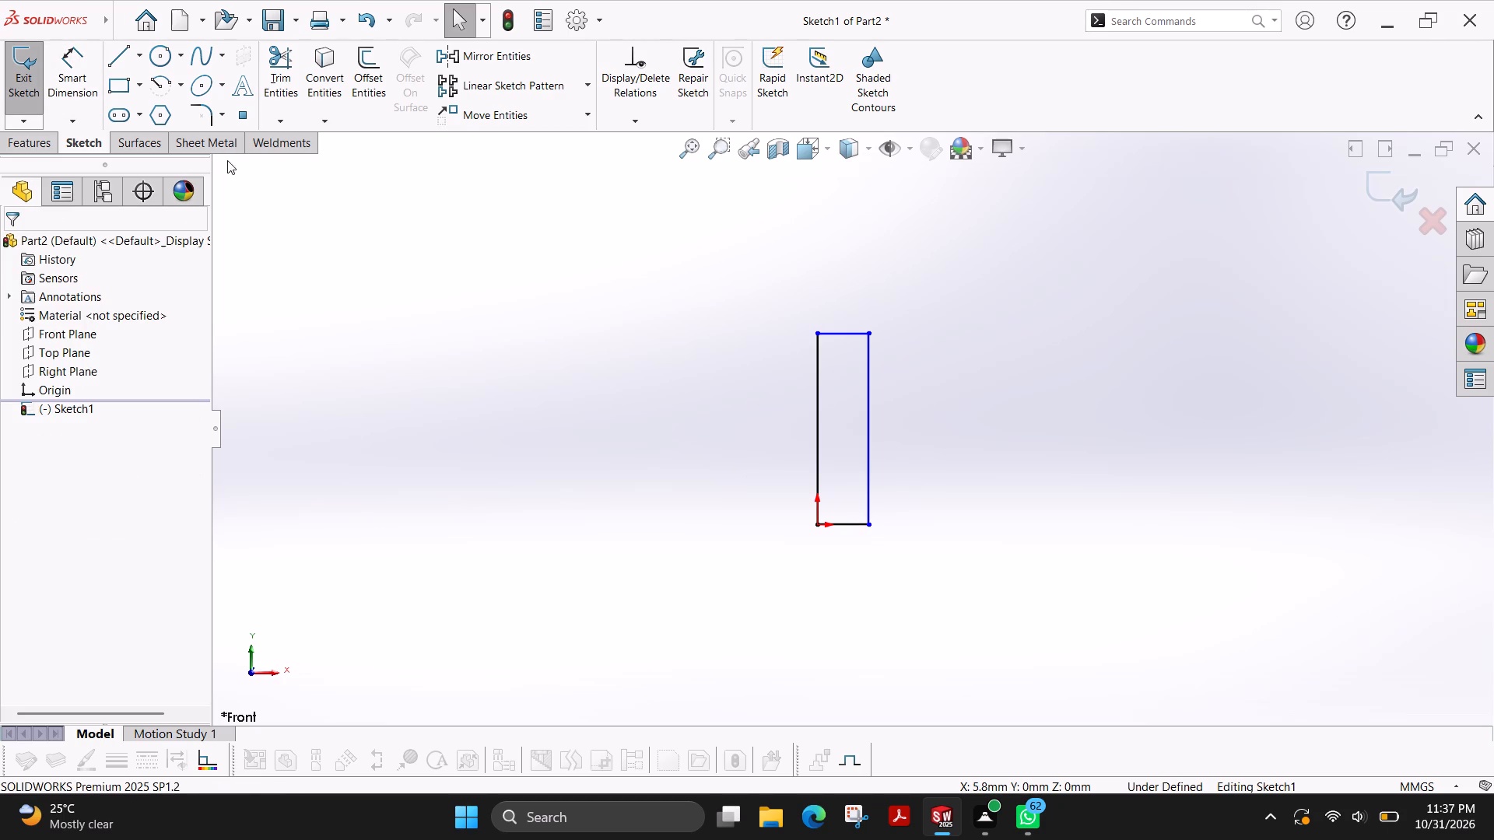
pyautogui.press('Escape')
# Dimension the rectangle to 13 mm wide along its bottom edge and 50 mm tall along its left edge.
pyautogui.click(65, 87)
pyautogui.click(854, 524)
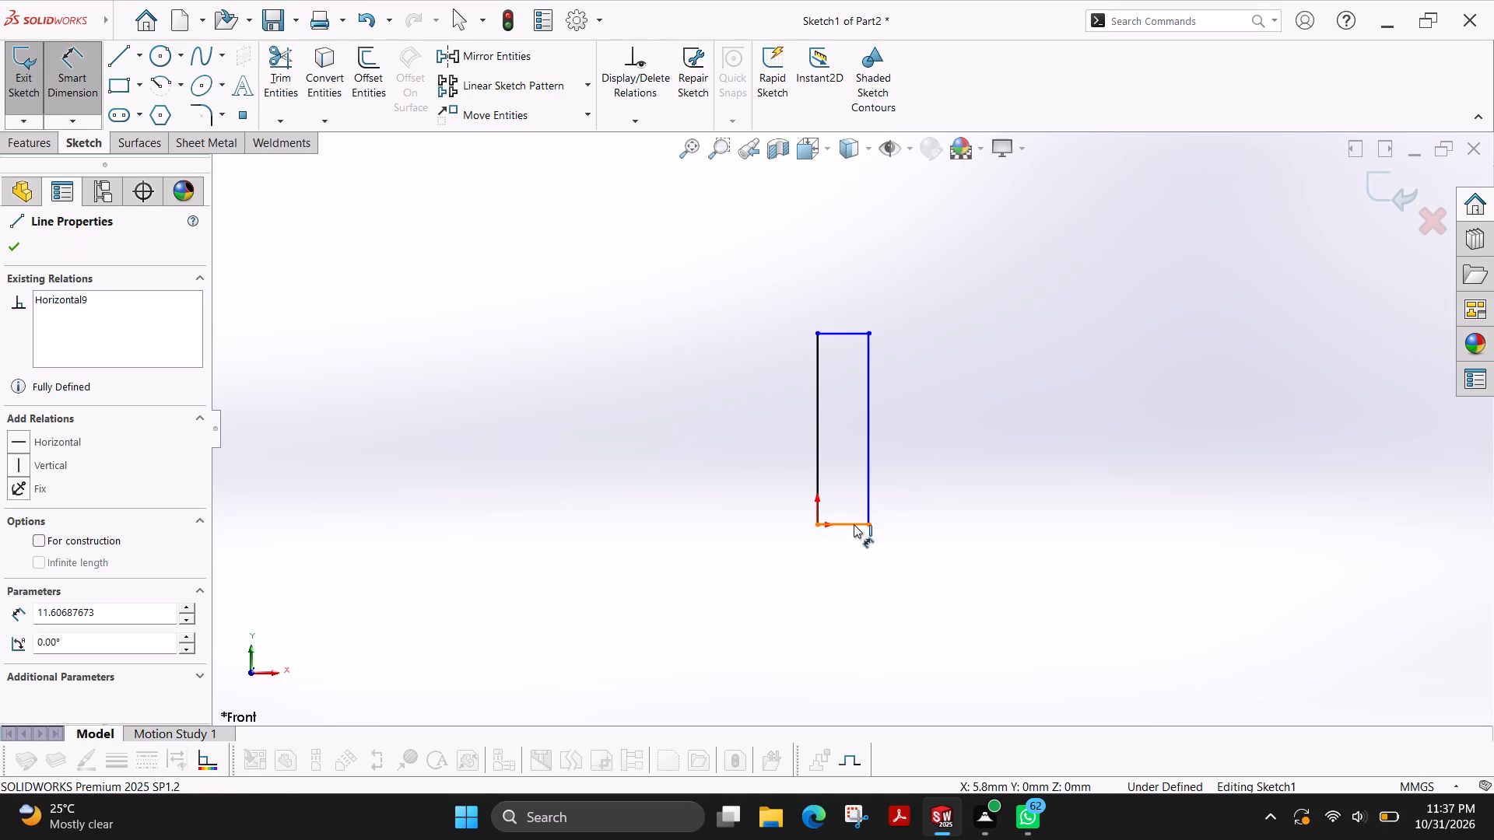
pyautogui.click(905, 602)
pyautogui.write('13')
pyautogui.press('Return')
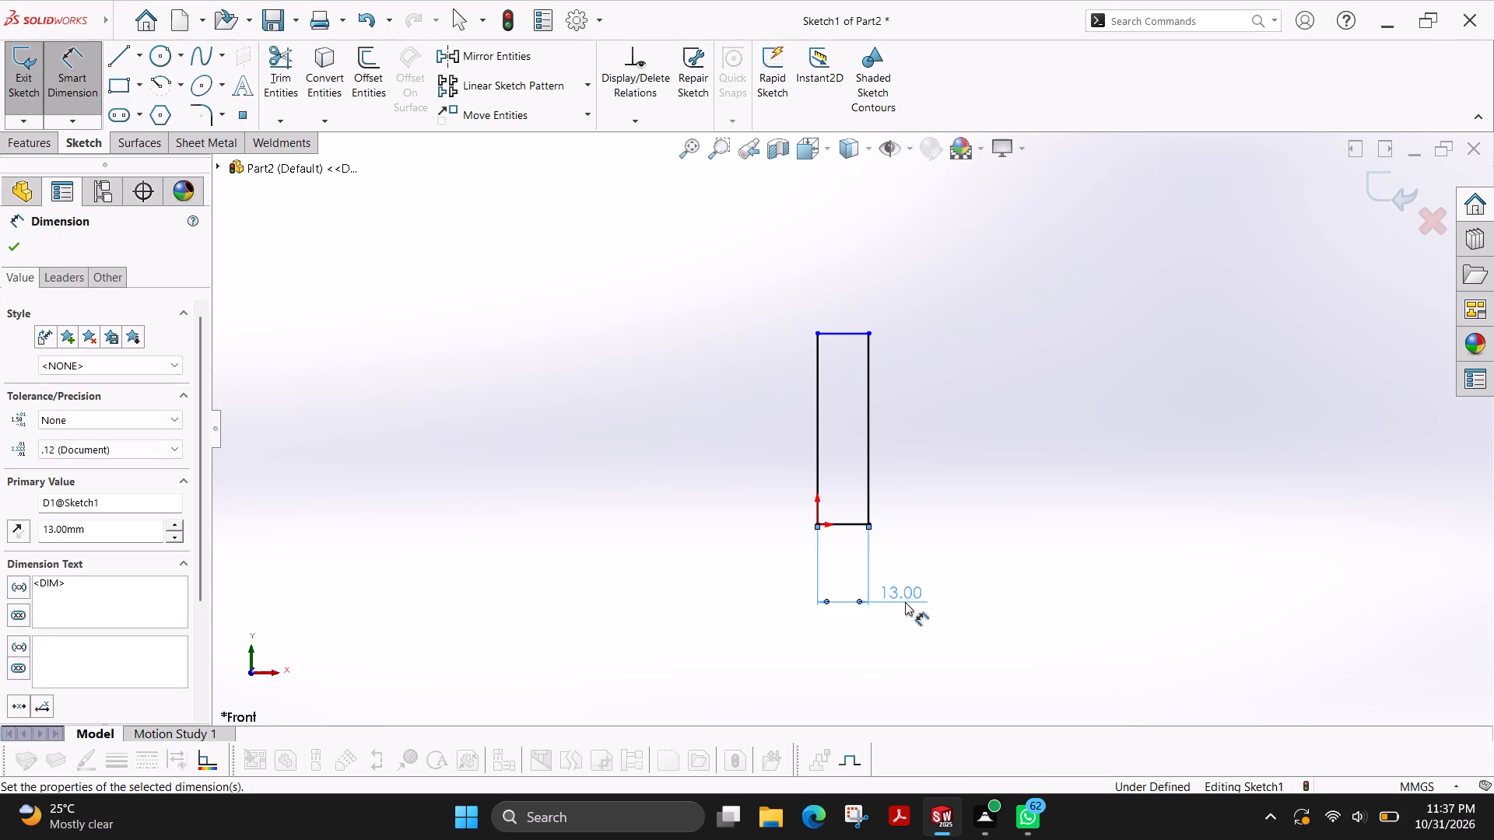
pyautogui.click(817, 453)
pyautogui.click(749, 439)
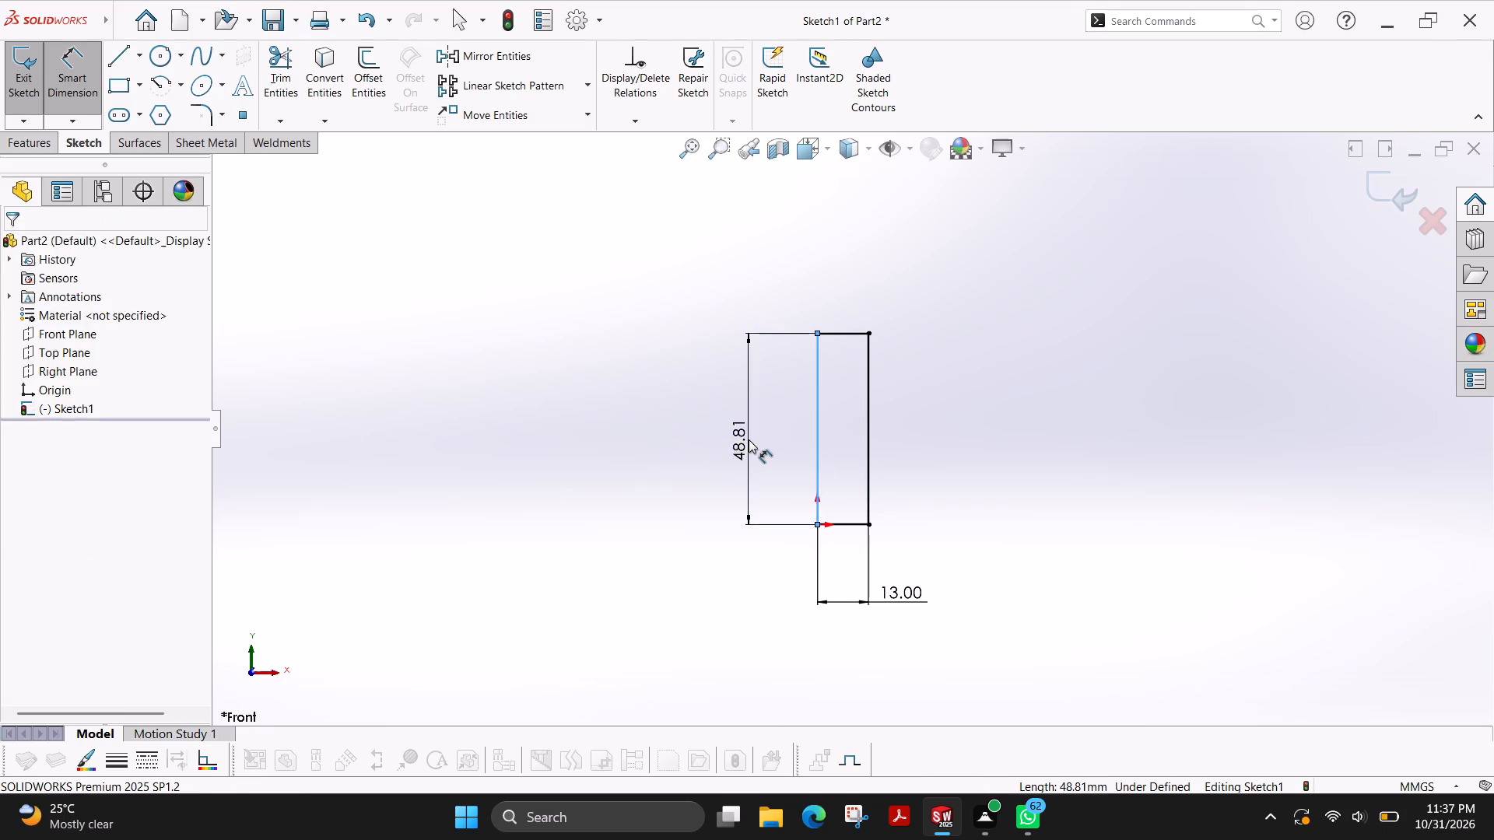
pyautogui.write('50')
pyautogui.press('Return')
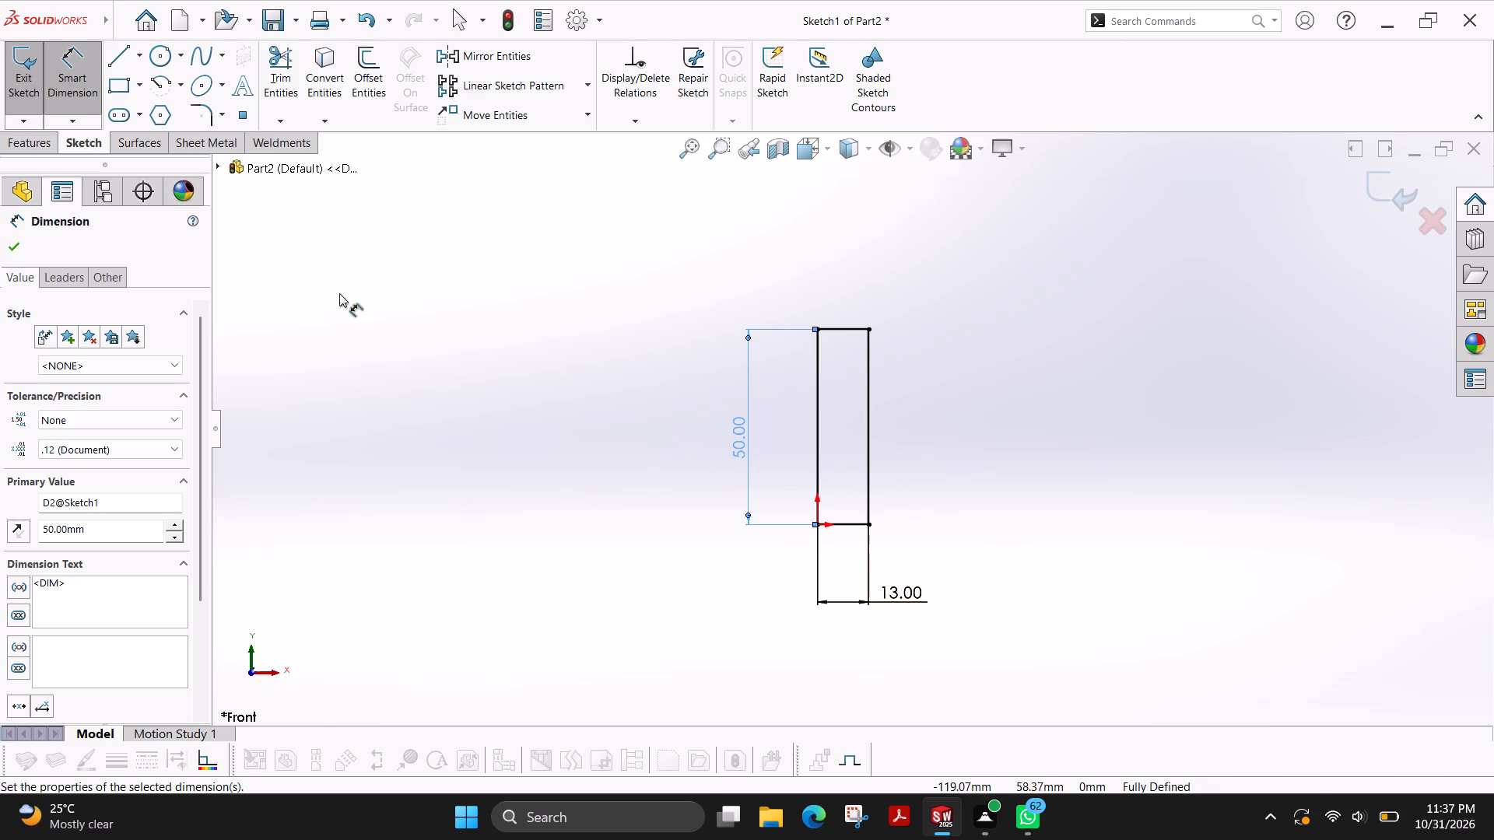
# Extrude the rectangle as a blind boss 75 mm deep in the reversed direction.
pyautogui.click(11, 143)
pyautogui.click(37, 77)
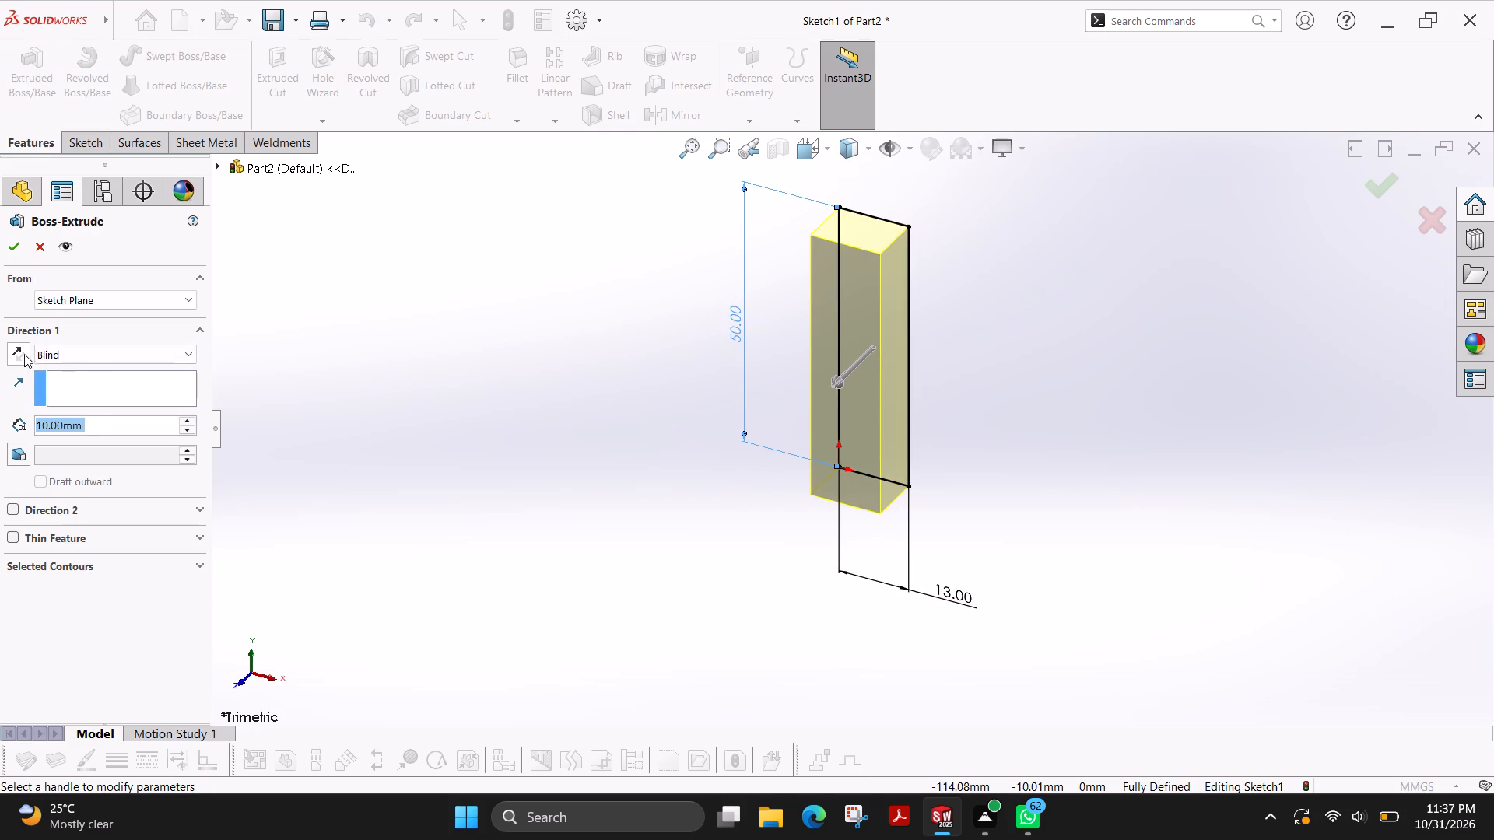
pyautogui.click(24, 353)
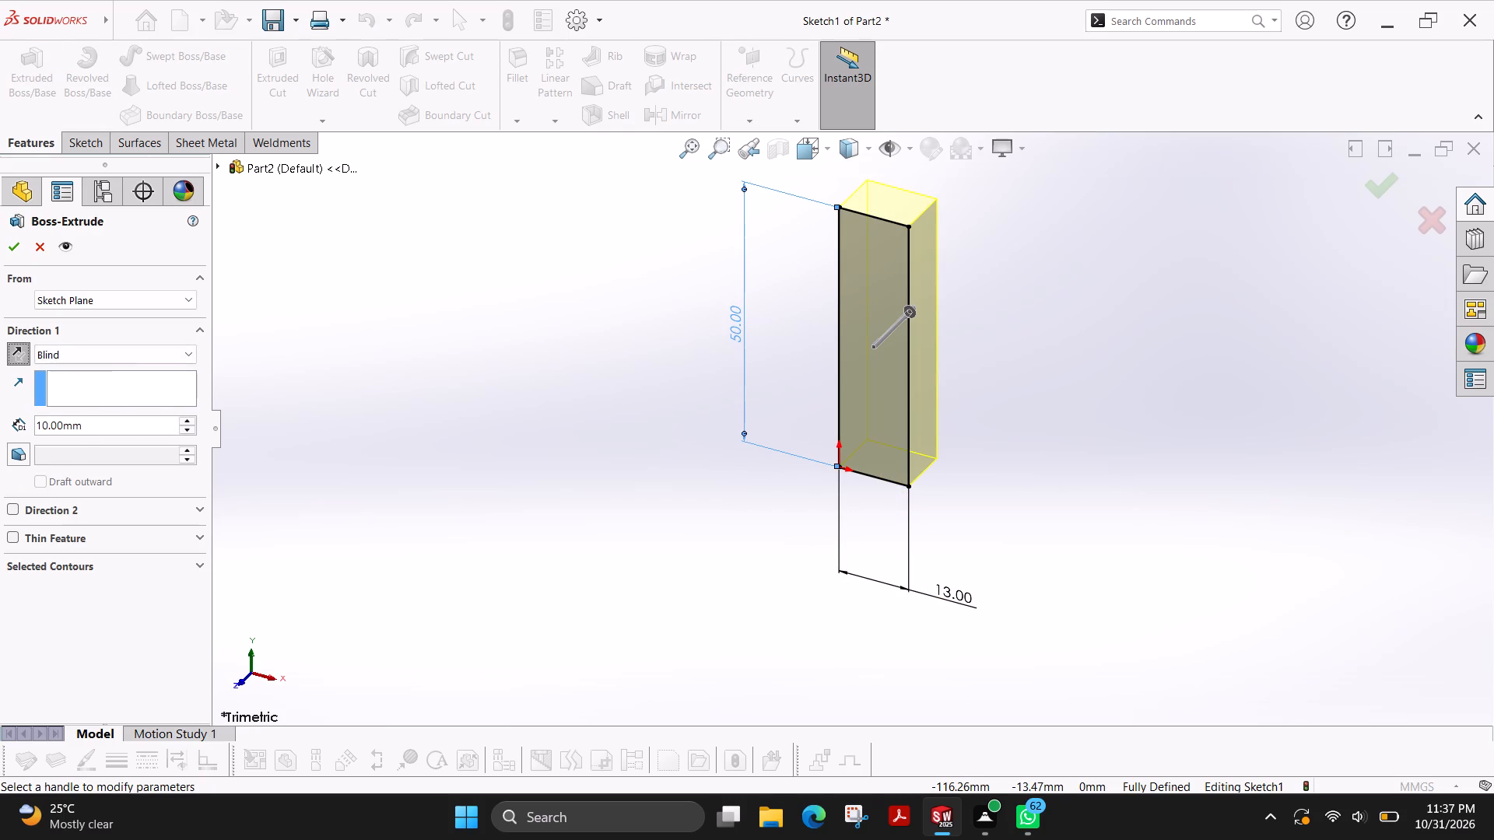
pyautogui.doubleClick(92, 428)
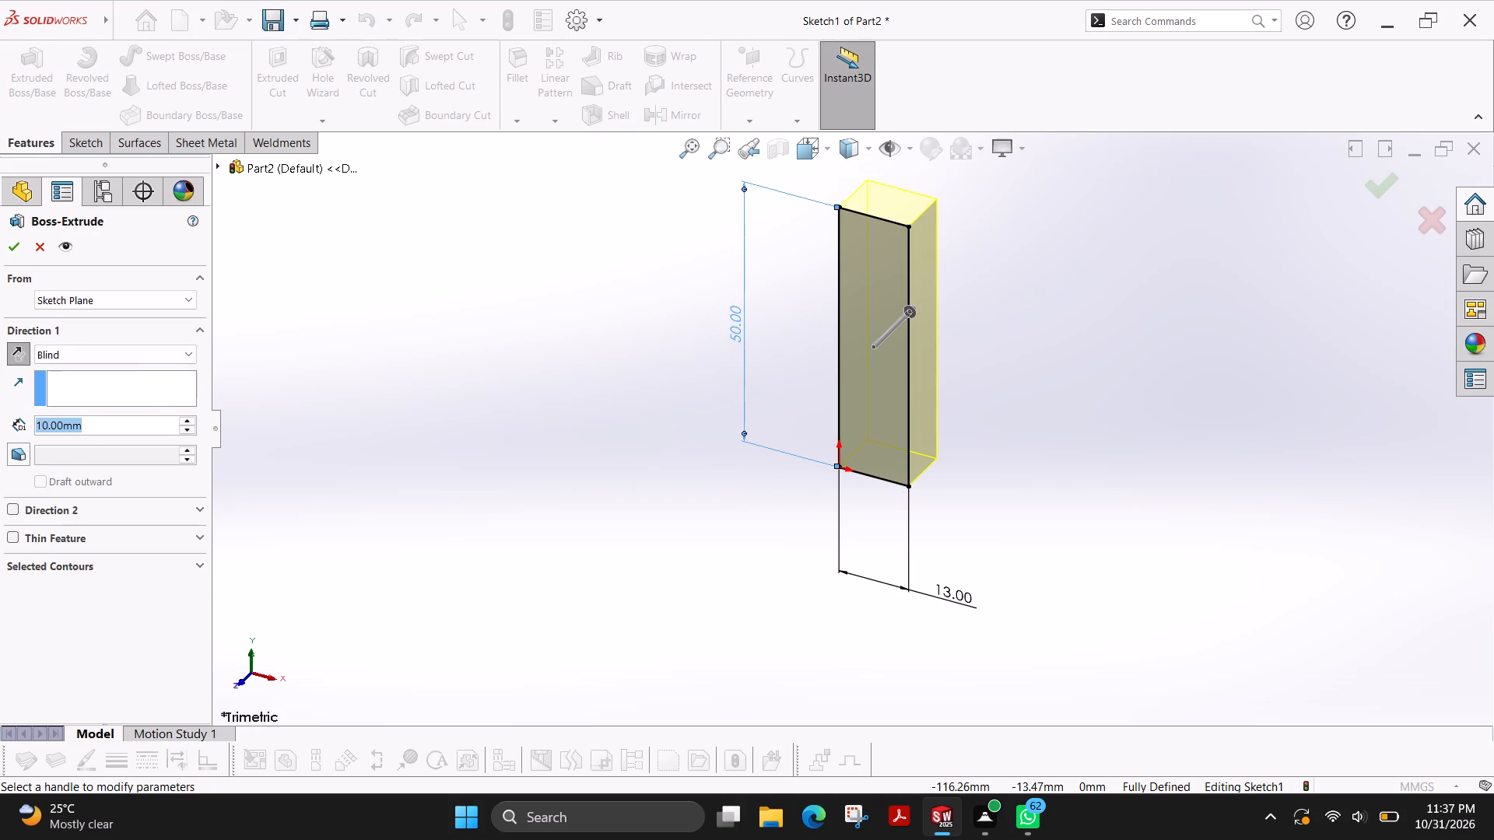
pyautogui.write('75')
pyautogui.press('Return')
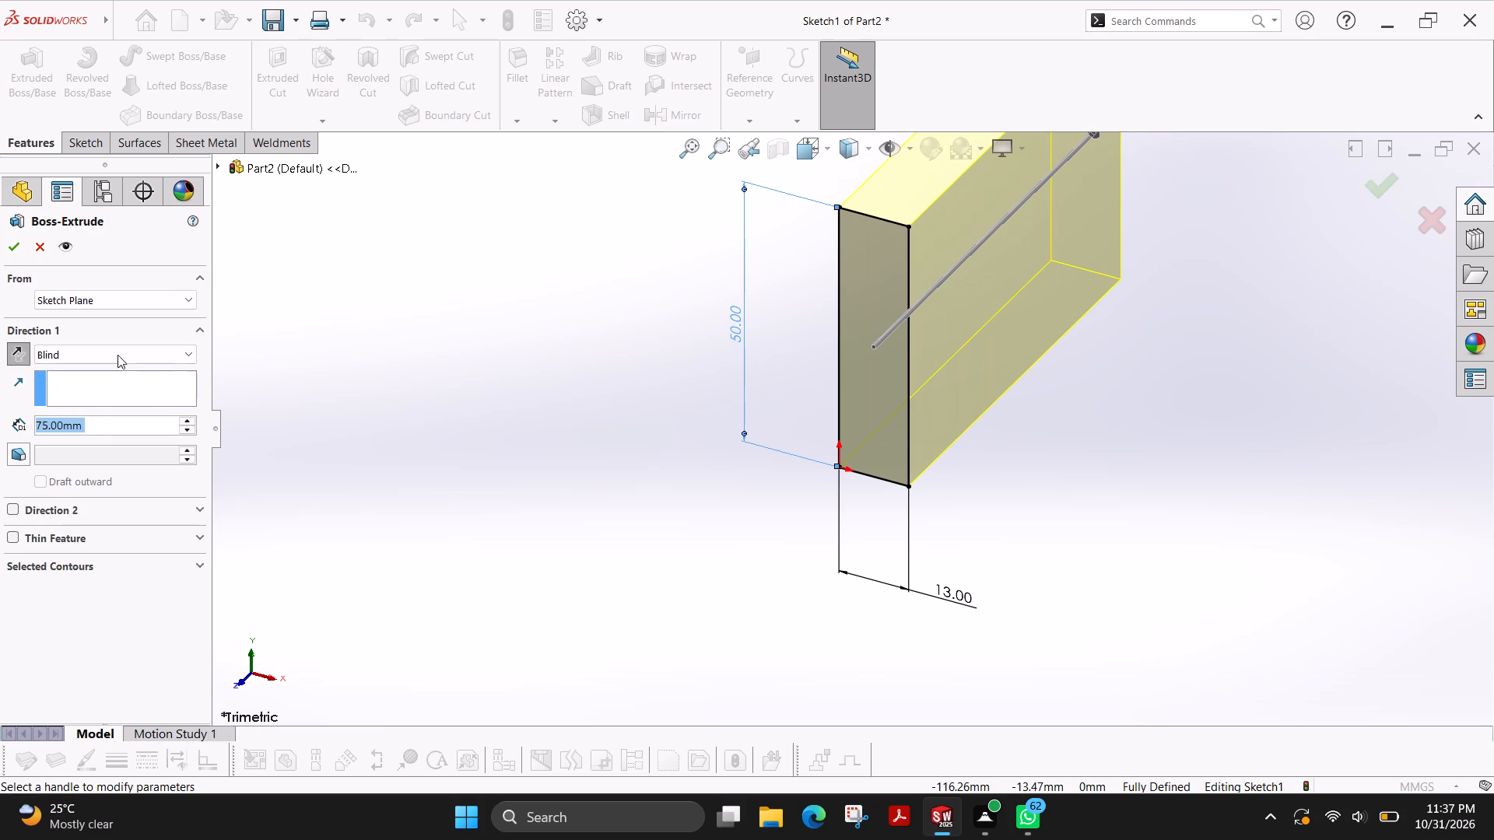
pyautogui.click(11, 236)
# Fillet the block's two short bottom edges, at the front and back ends, with a 25 mm radius.
pyautogui.scroll(3, 738, 458)
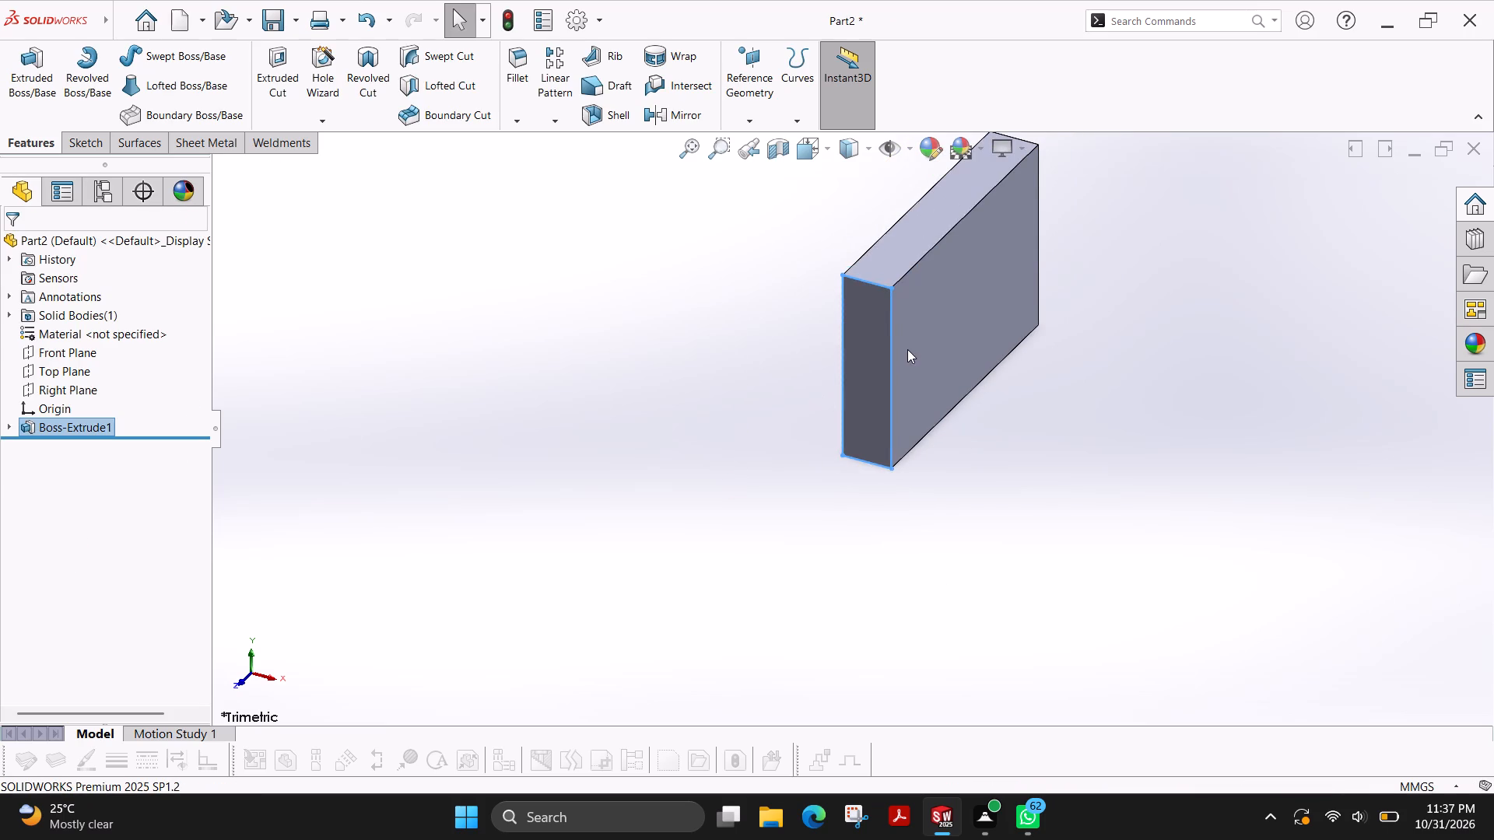
pyautogui.scroll(1, 907, 349)
pyautogui.scroll(-1, 1057, 277)
pyautogui.scroll(1, 1022, 206)
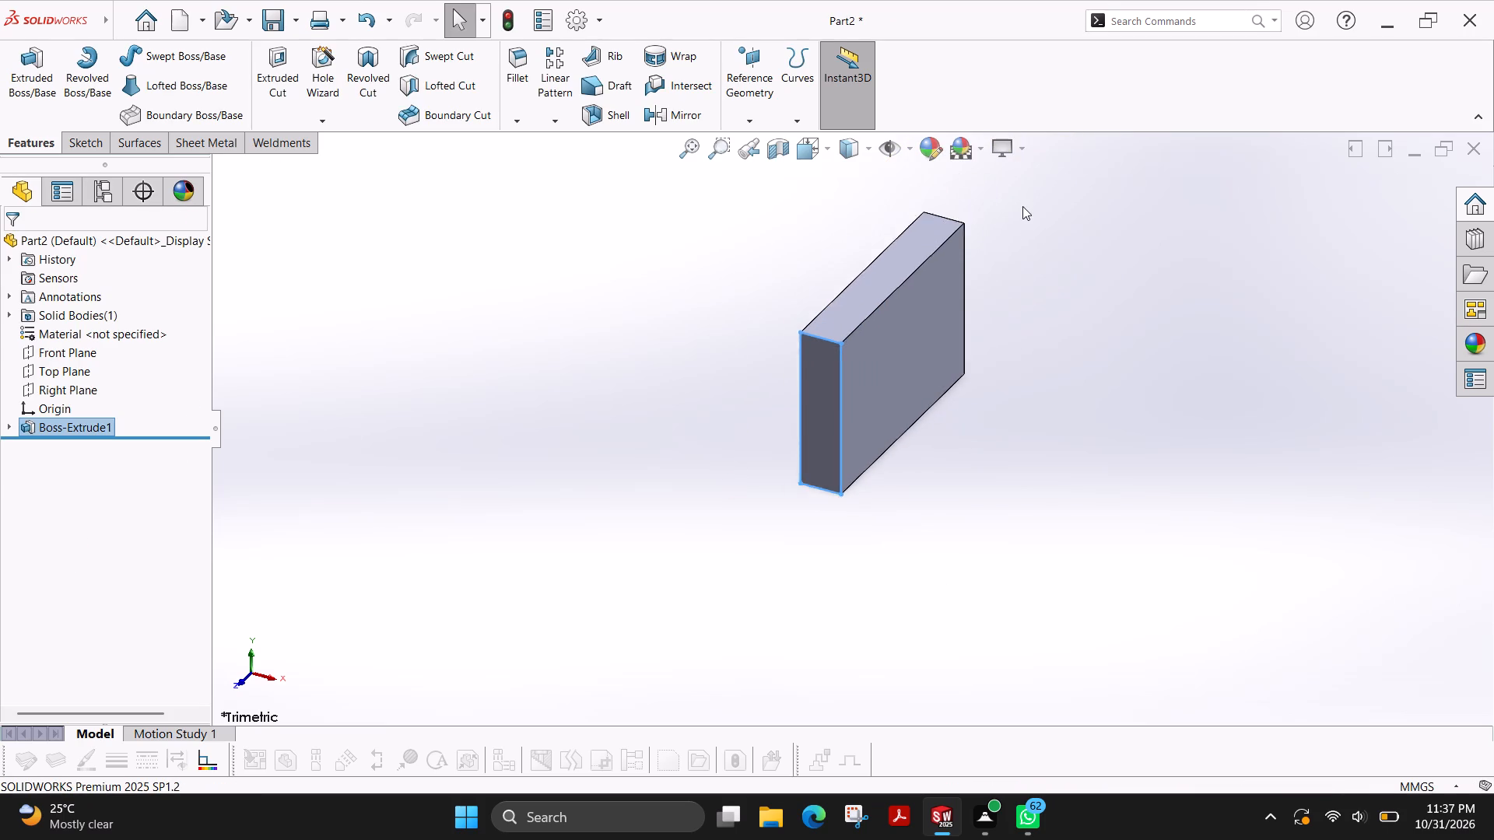
pyautogui.scroll(1, 1022, 206)
pyautogui.scroll(-2, 1010, 217)
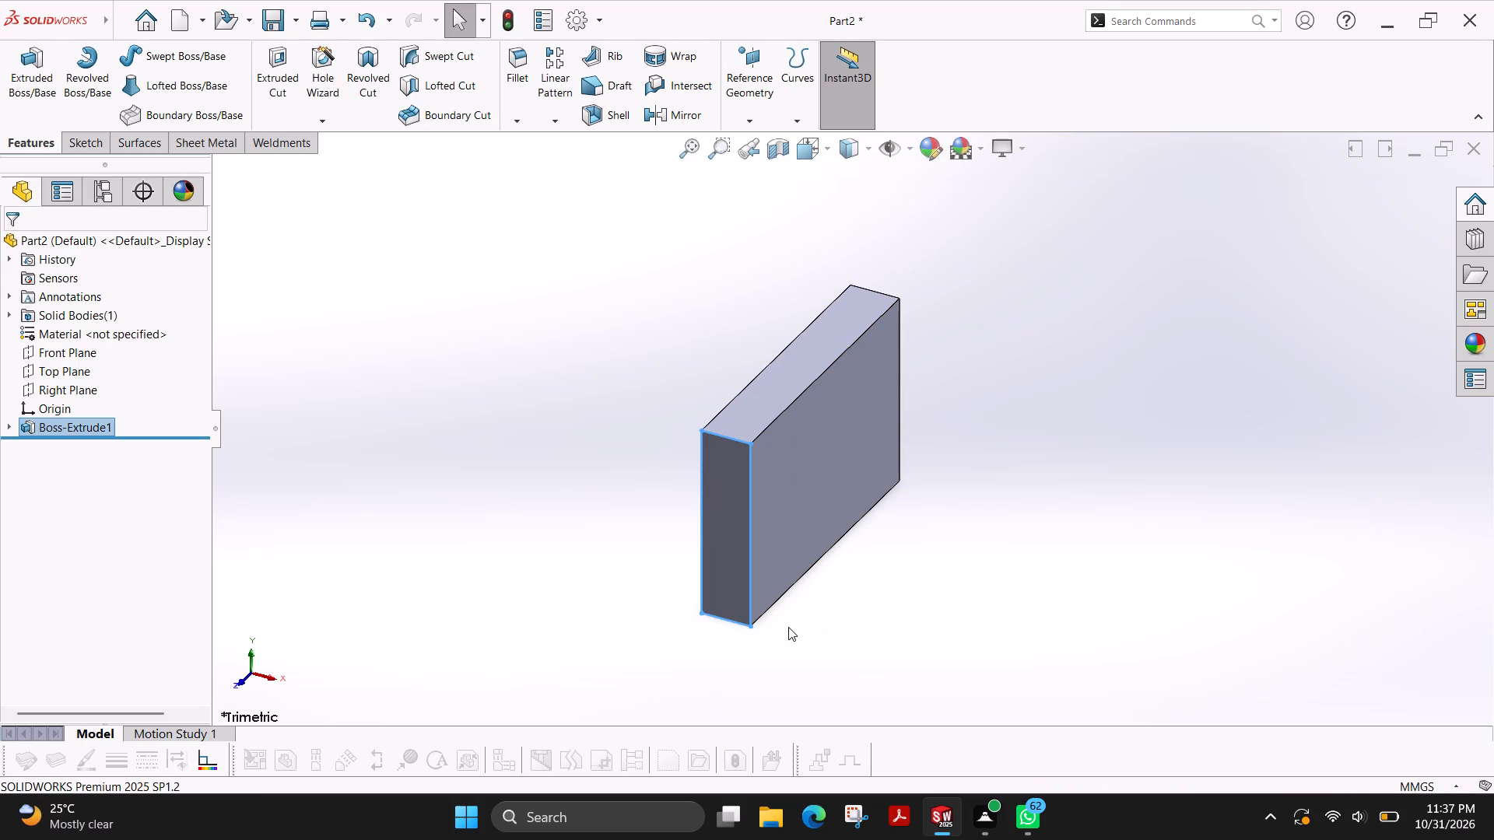
pyautogui.press('Escape')
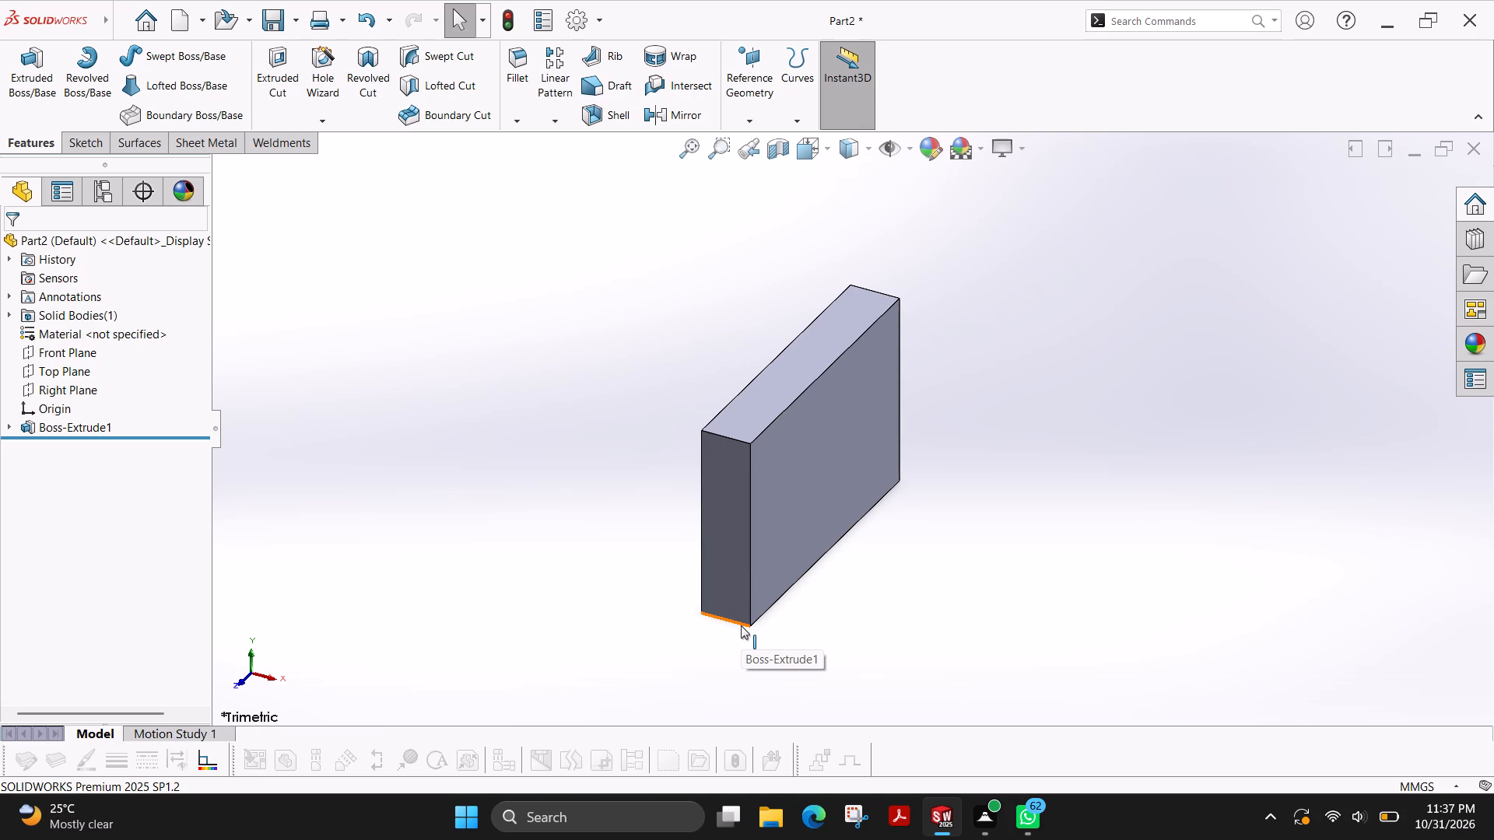
pyautogui.click(520, 84)
pyautogui.write('25')
pyautogui.press('Return')
pyautogui.moveTo(663, 506); pyautogui.dragTo(625, 403, button='middle')
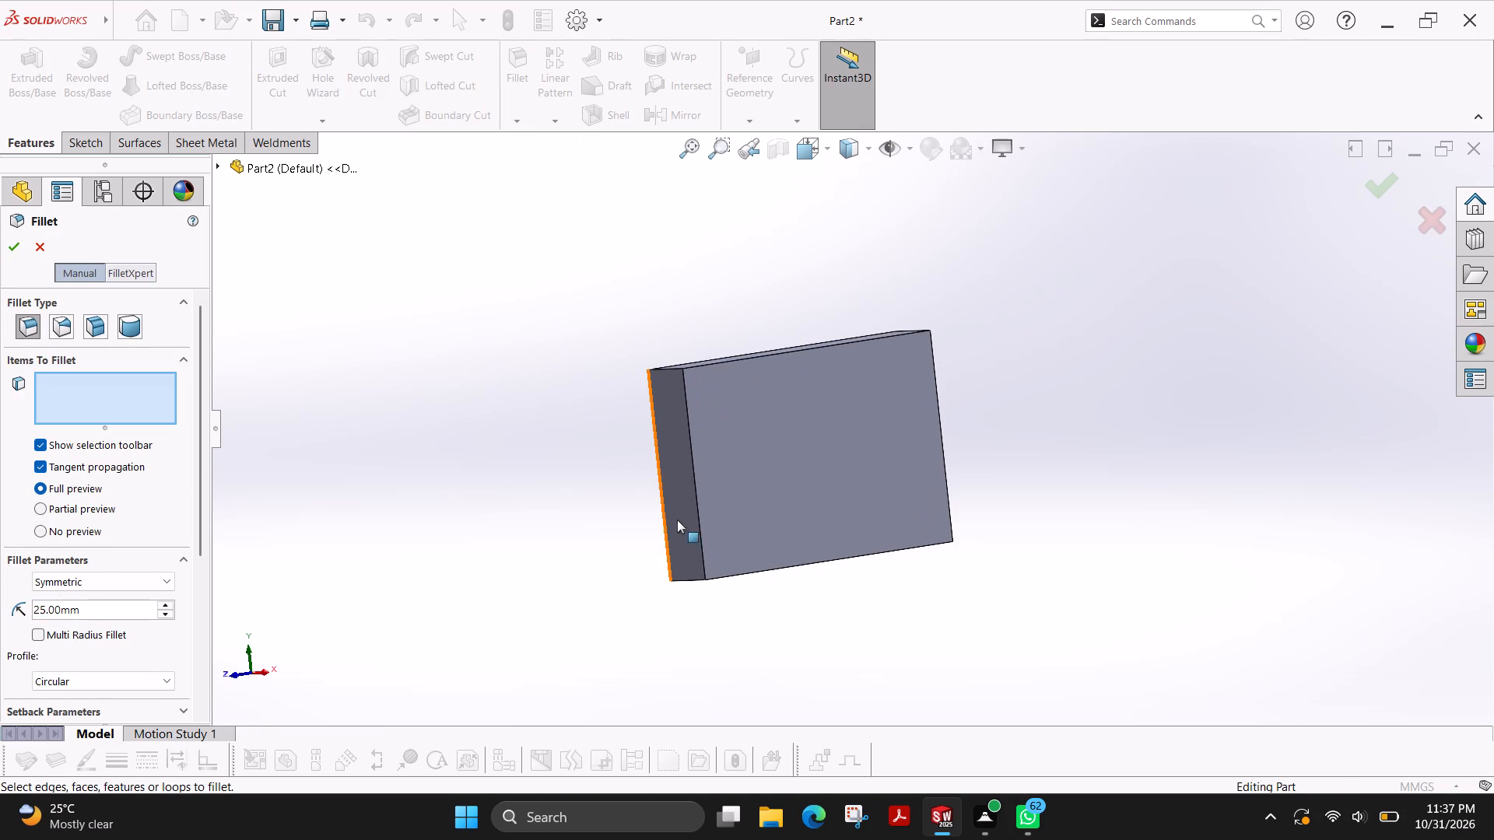
pyautogui.click(696, 578)
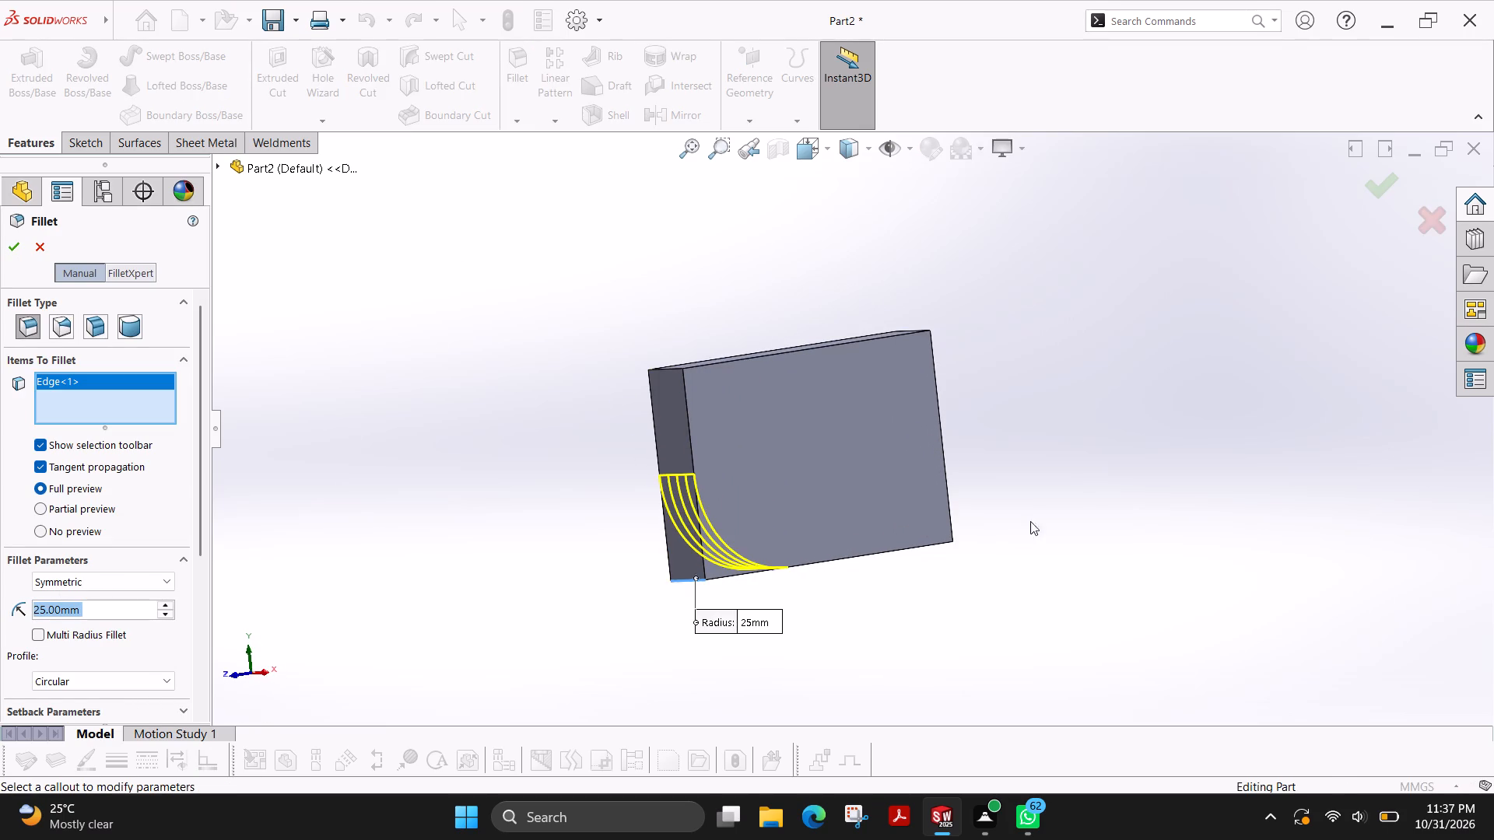
pyautogui.moveTo(1030, 521); pyautogui.dragTo(901, 516, button='middle')
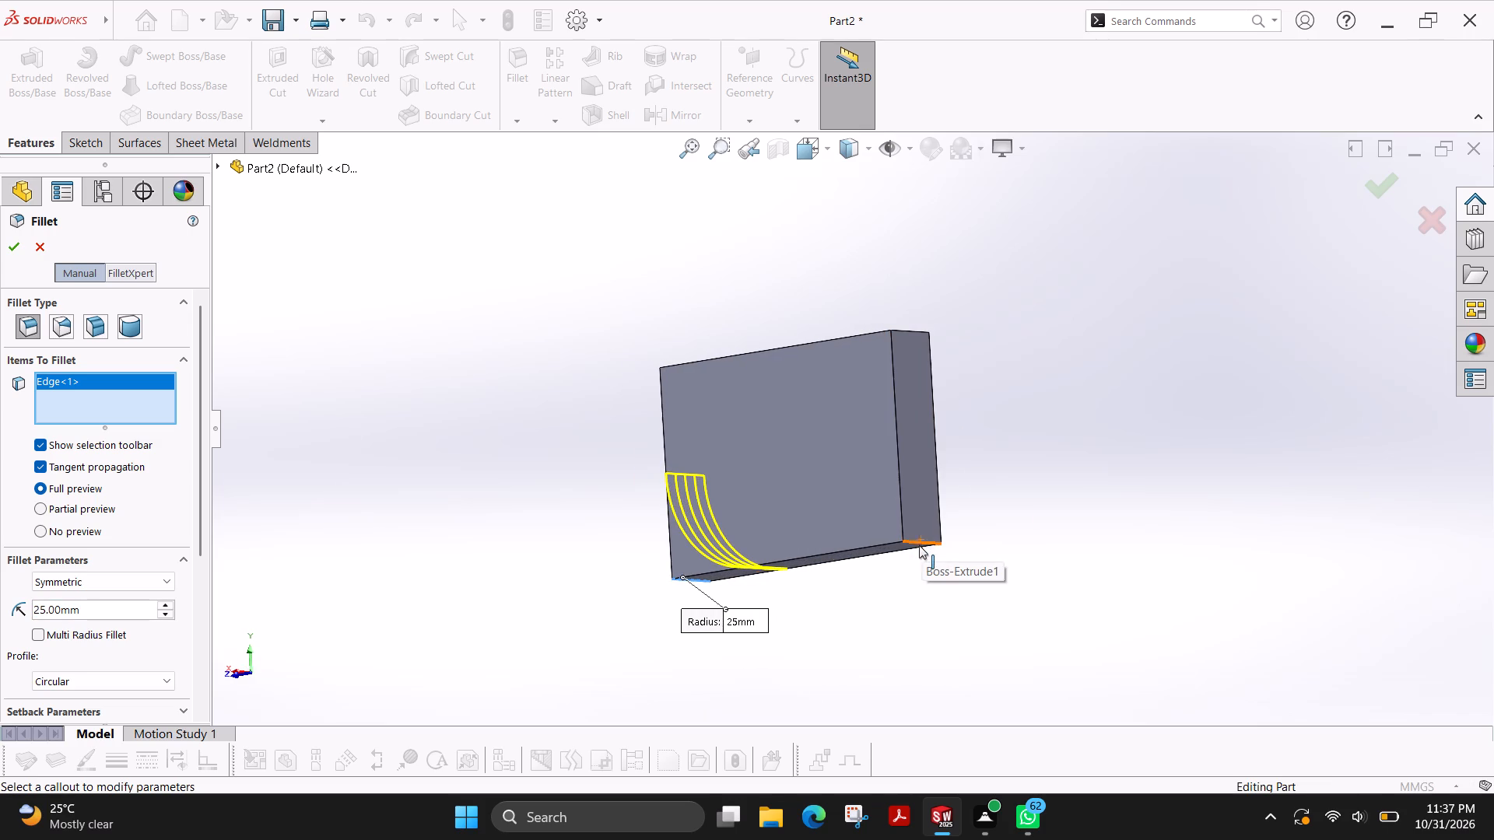
pyautogui.click(917, 544)
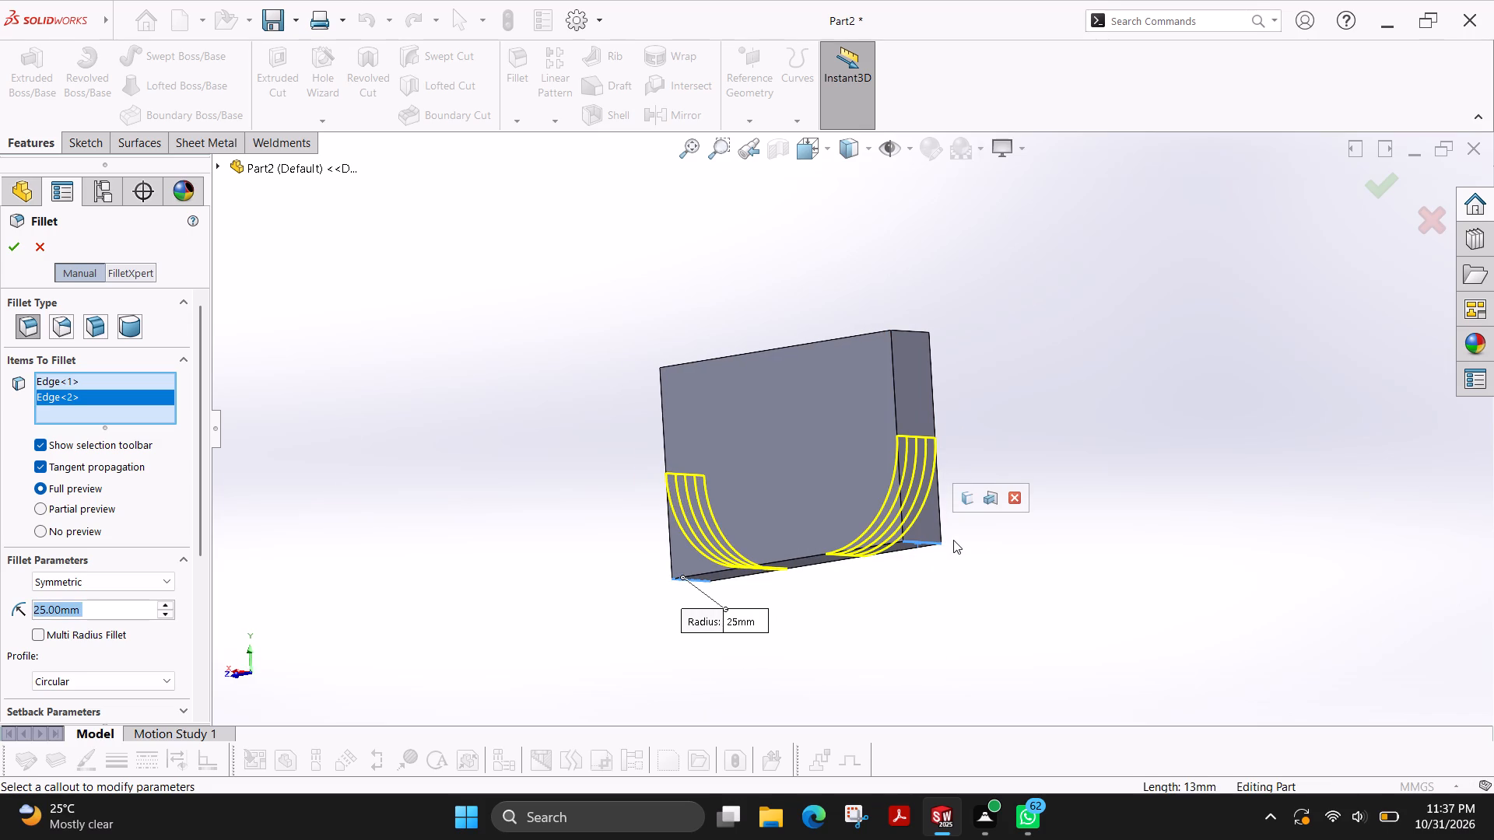
pyautogui.click(10, 247)
# Fillet the block's two short top edges, at the front and back ends, with a 6 mm radius.
pyautogui.click(522, 65)
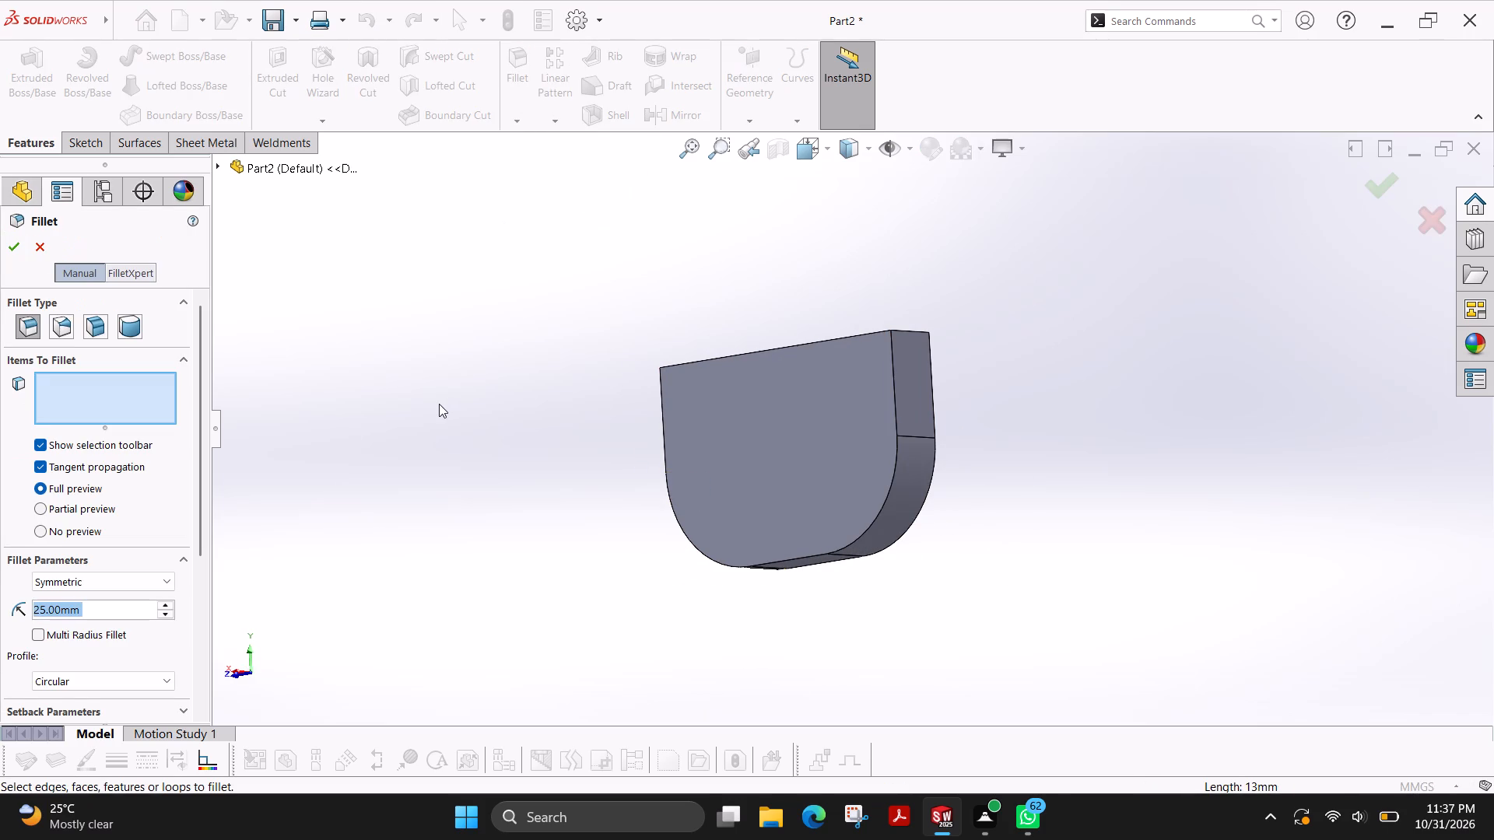
pyautogui.press('6')
pyautogui.press('Return')
pyautogui.moveTo(580, 393); pyautogui.dragTo(586, 398, button='middle')
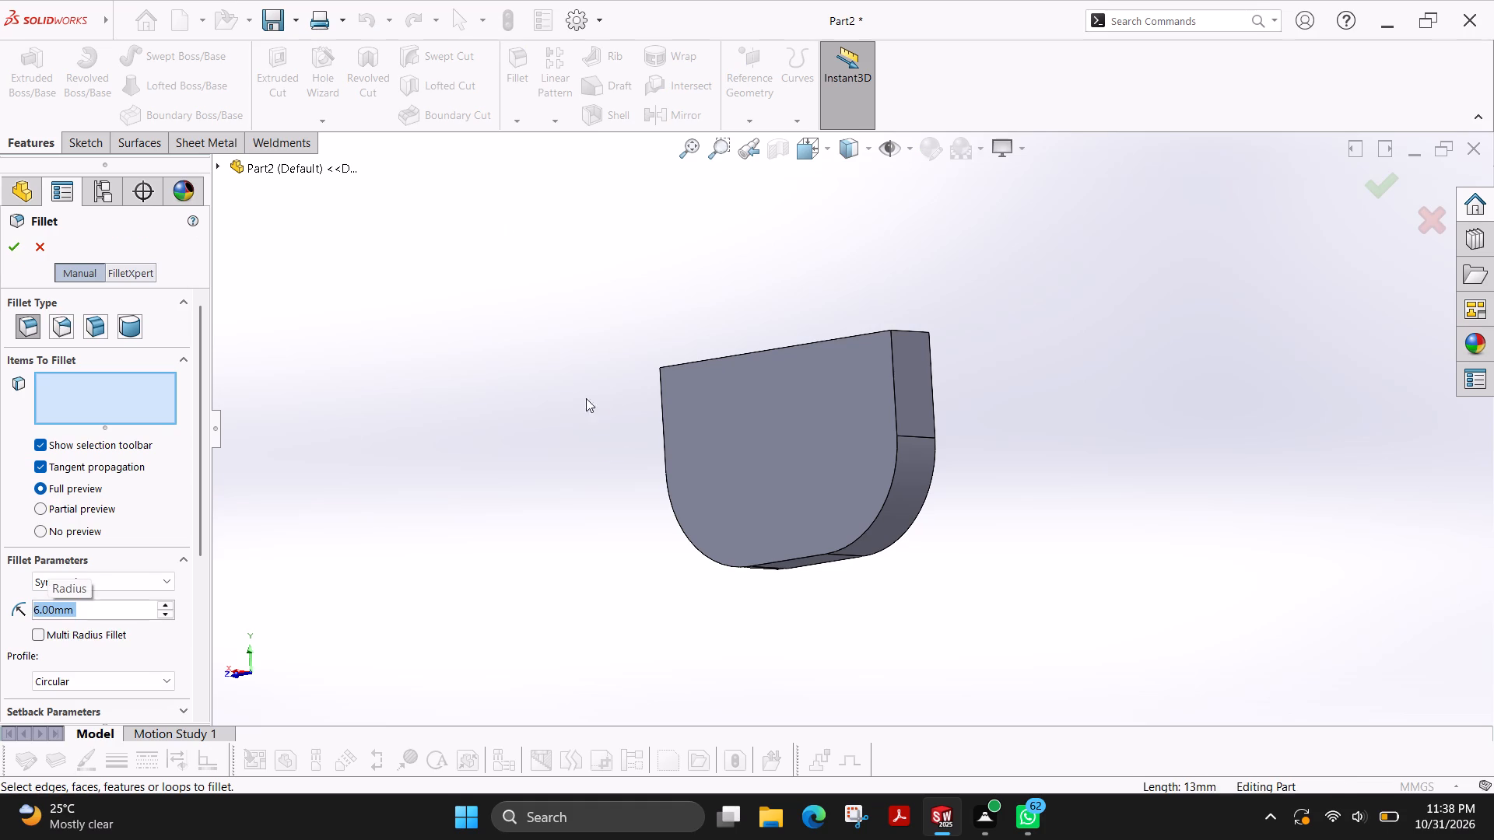
pyautogui.moveTo(586, 398); pyautogui.dragTo(730, 532, button='middle')
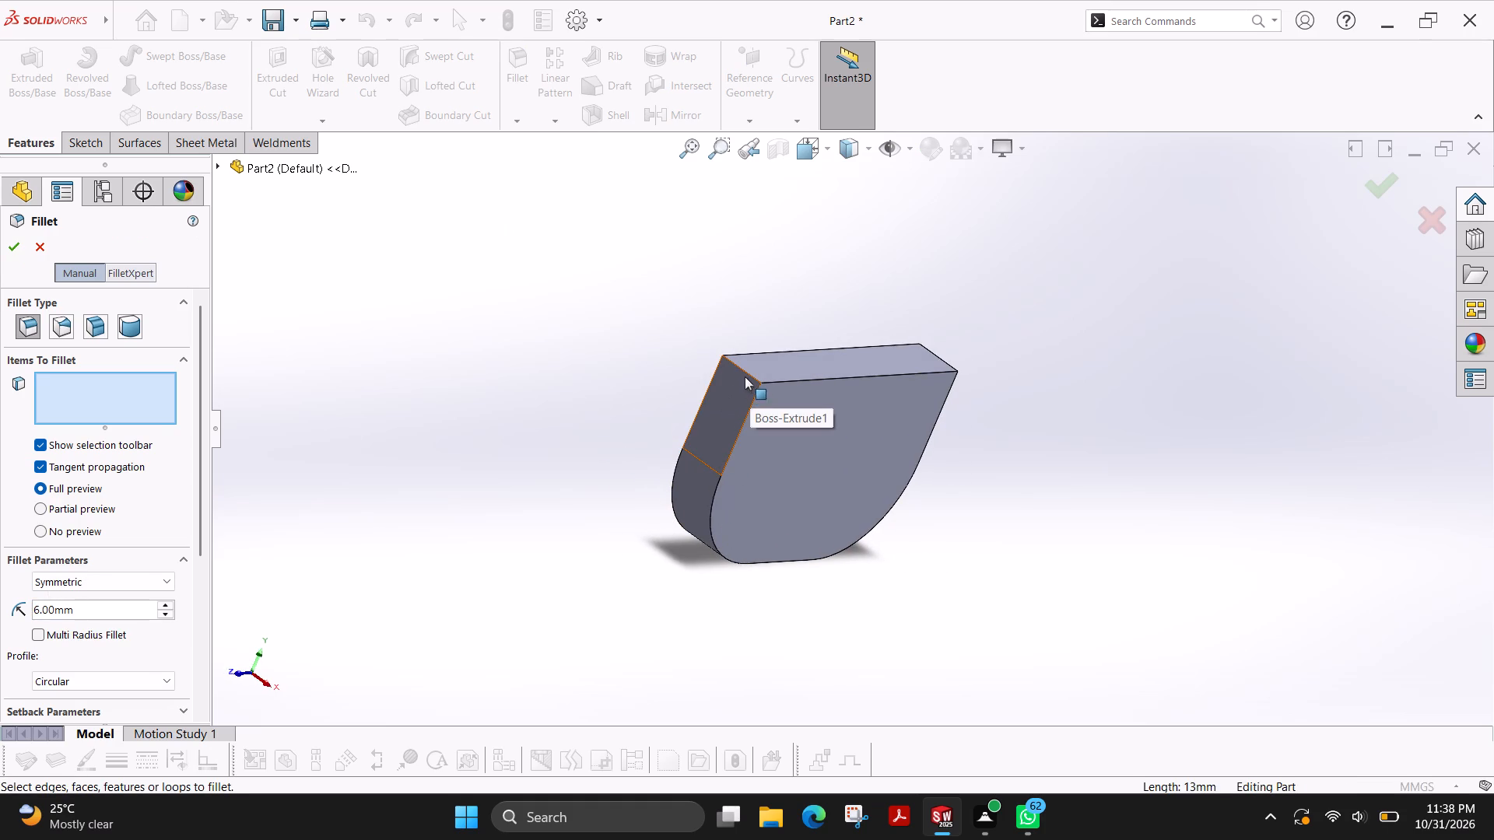
pyautogui.click(750, 374)
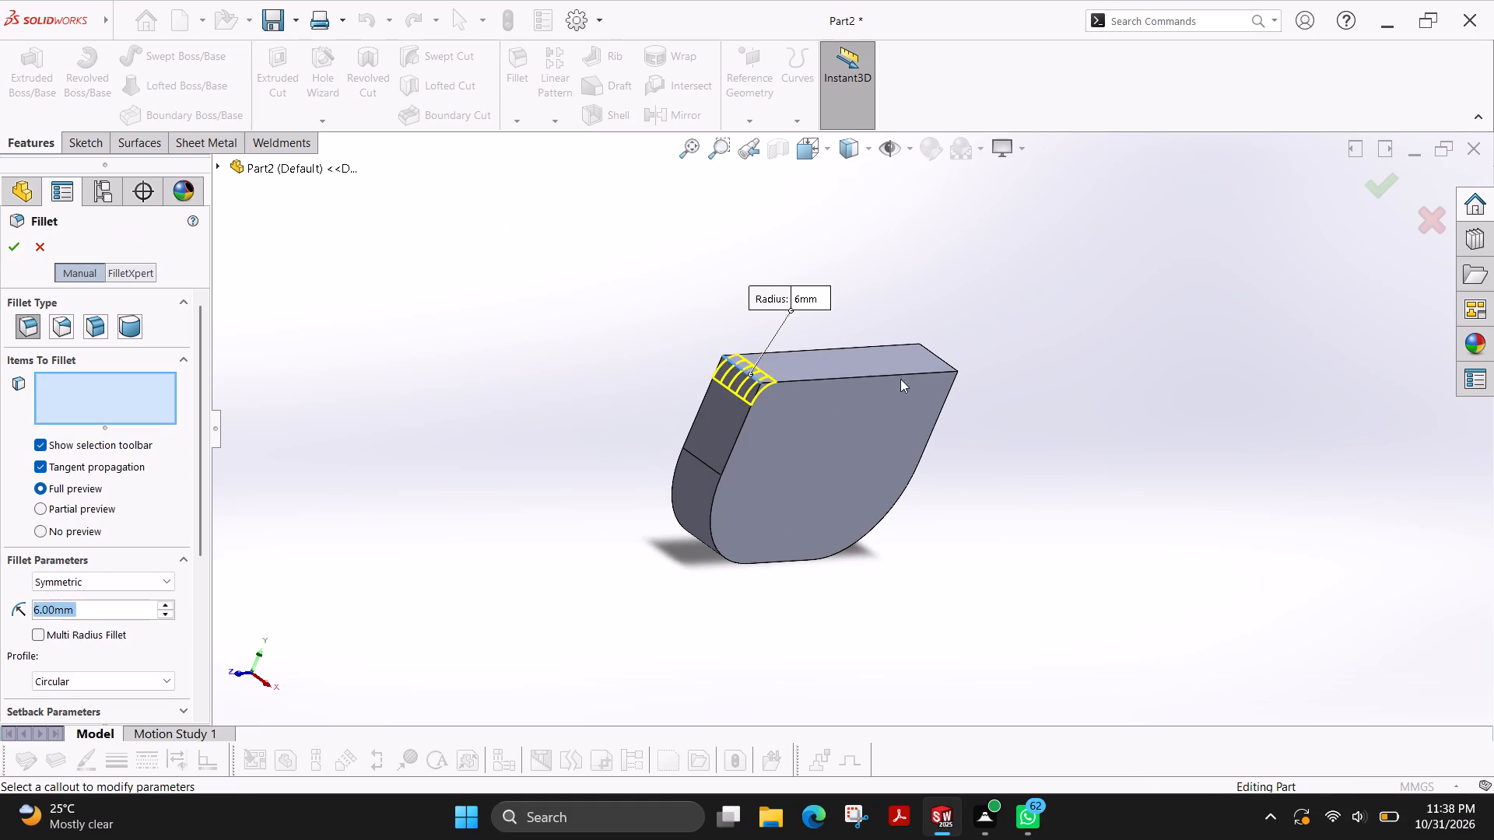
pyautogui.moveTo(1045, 381); pyautogui.dragTo(949, 379, button='middle')
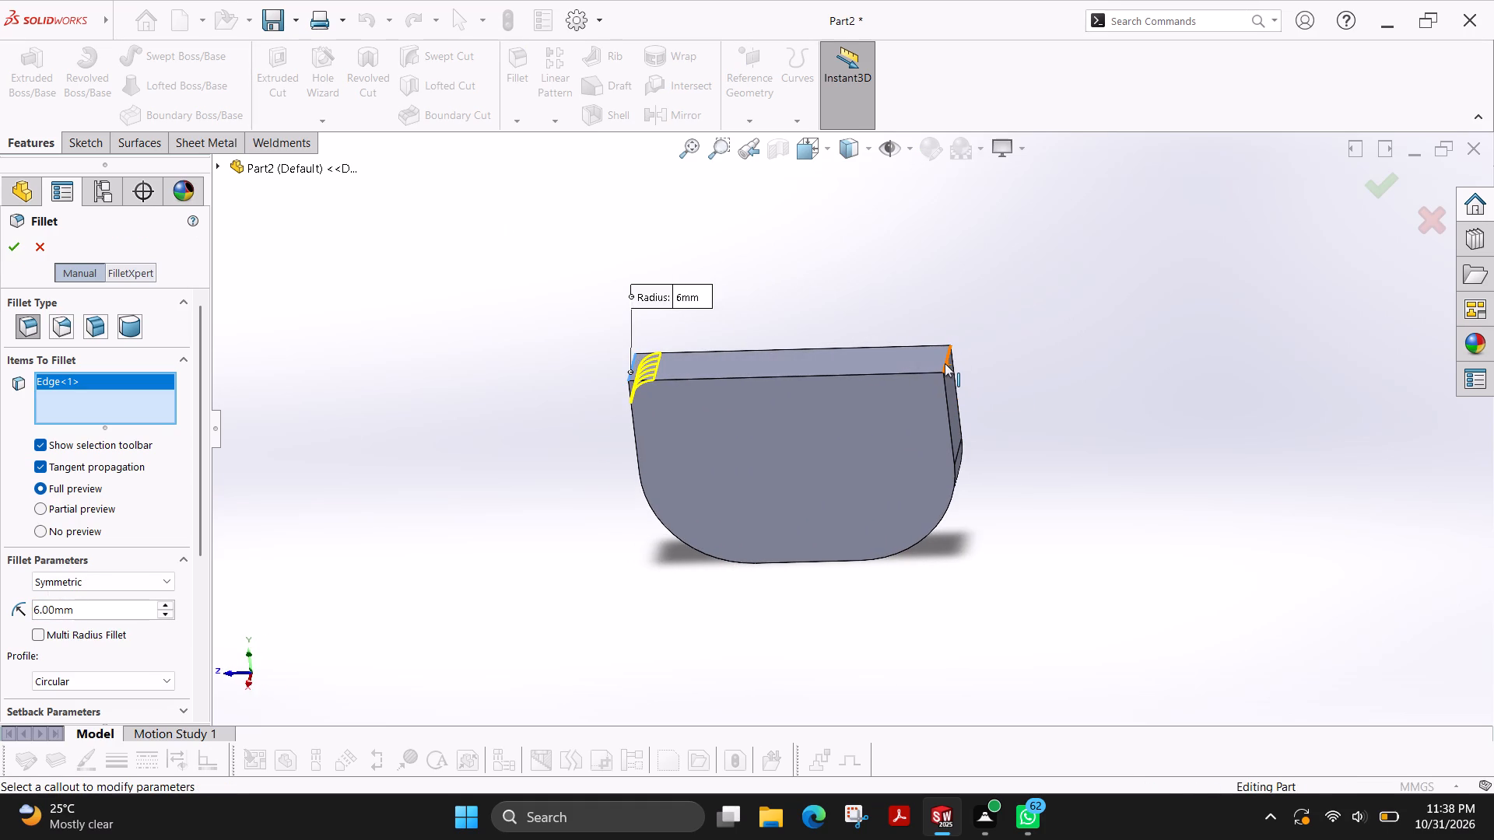
pyautogui.click(945, 363)
pyautogui.moveTo(712, 457); pyautogui.dragTo(828, 394, button='middle')
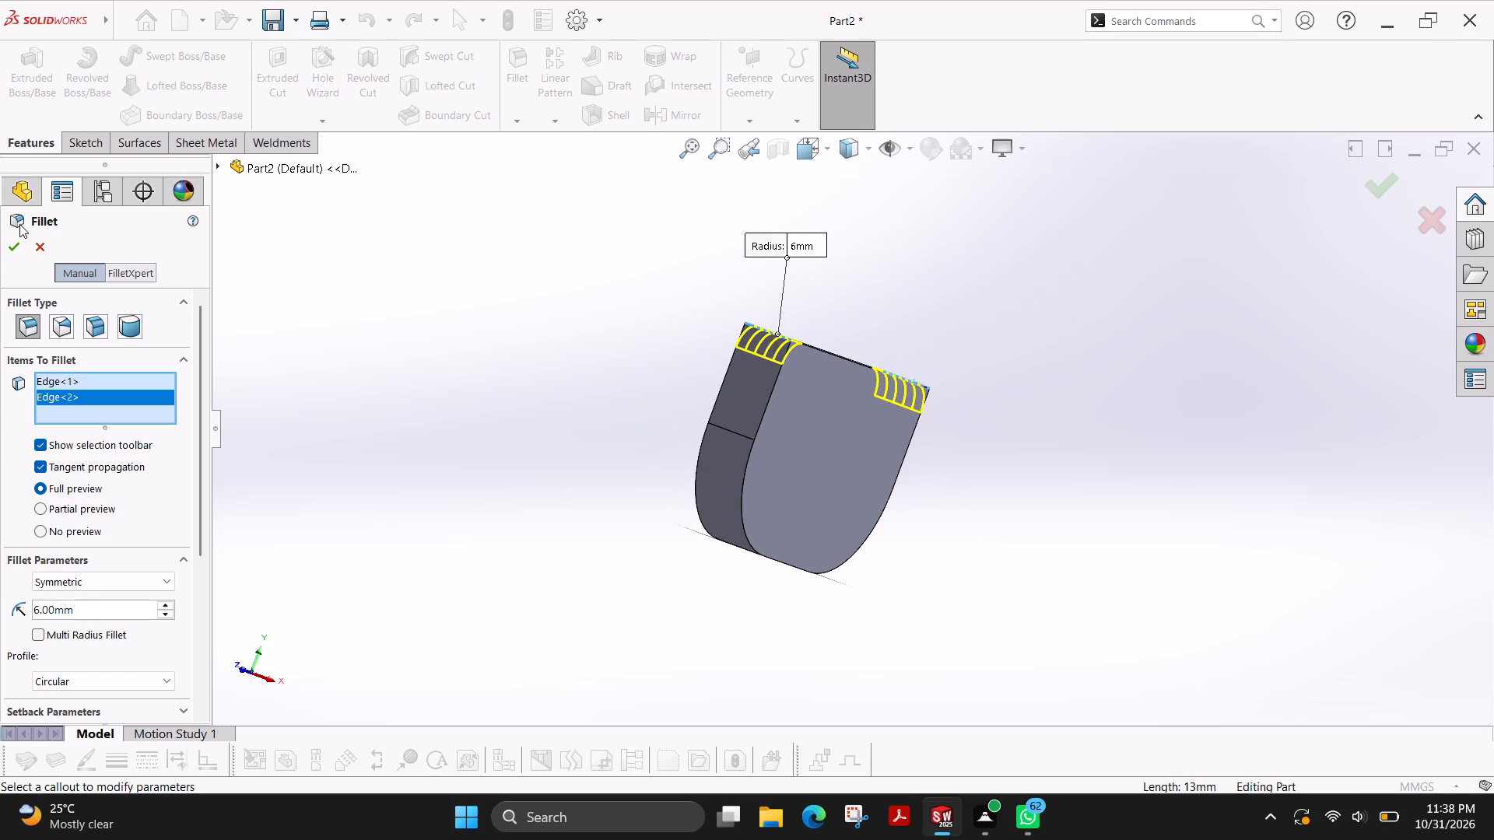
pyautogui.click(16, 251)
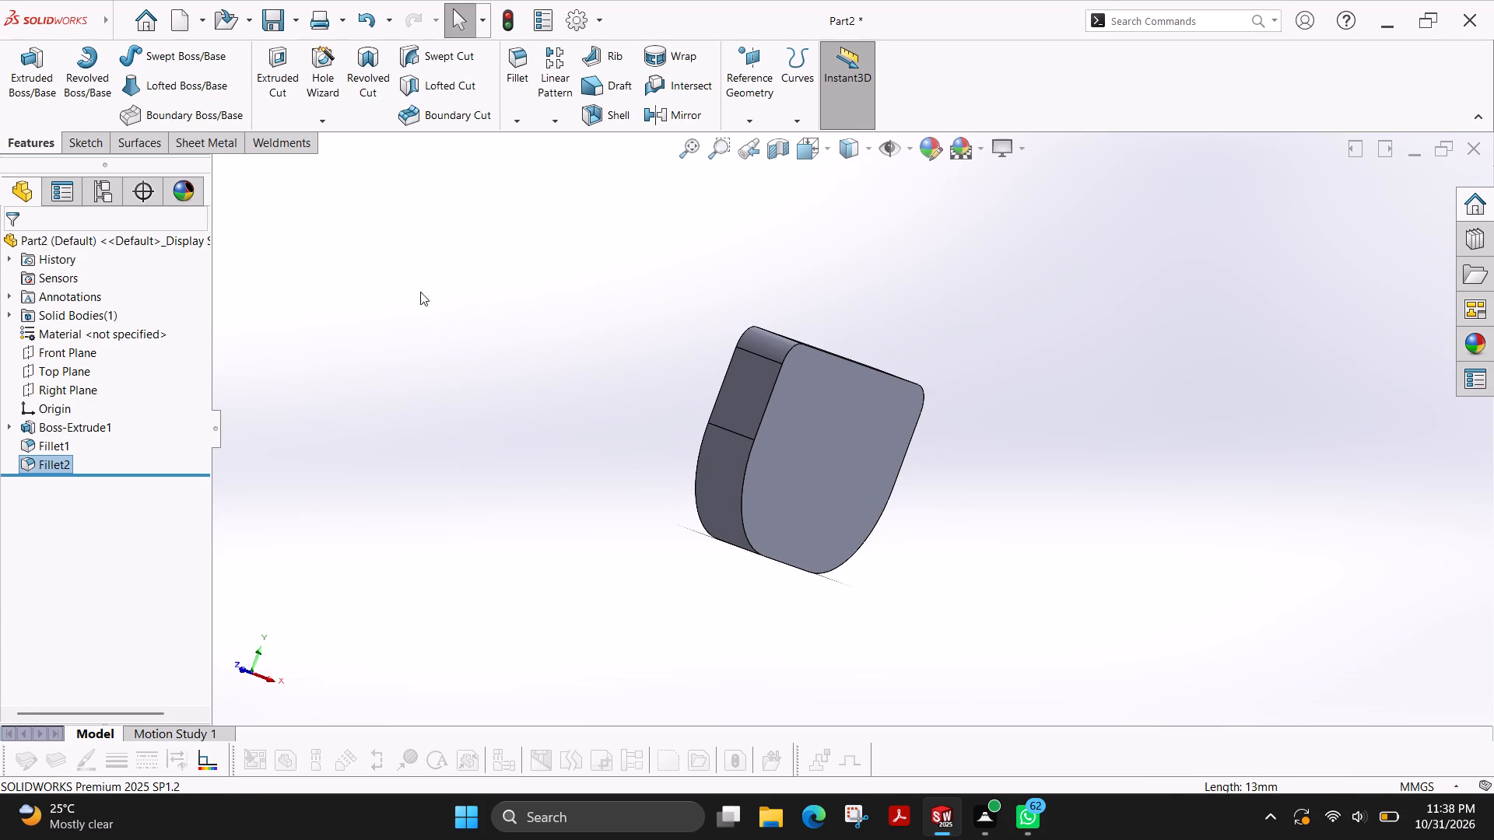
# Start a sketch on the block's top face and draw a 75 mm line along its full left long edge.
pyautogui.moveTo(612, 348); pyautogui.dragTo(637, 489, button='middle')
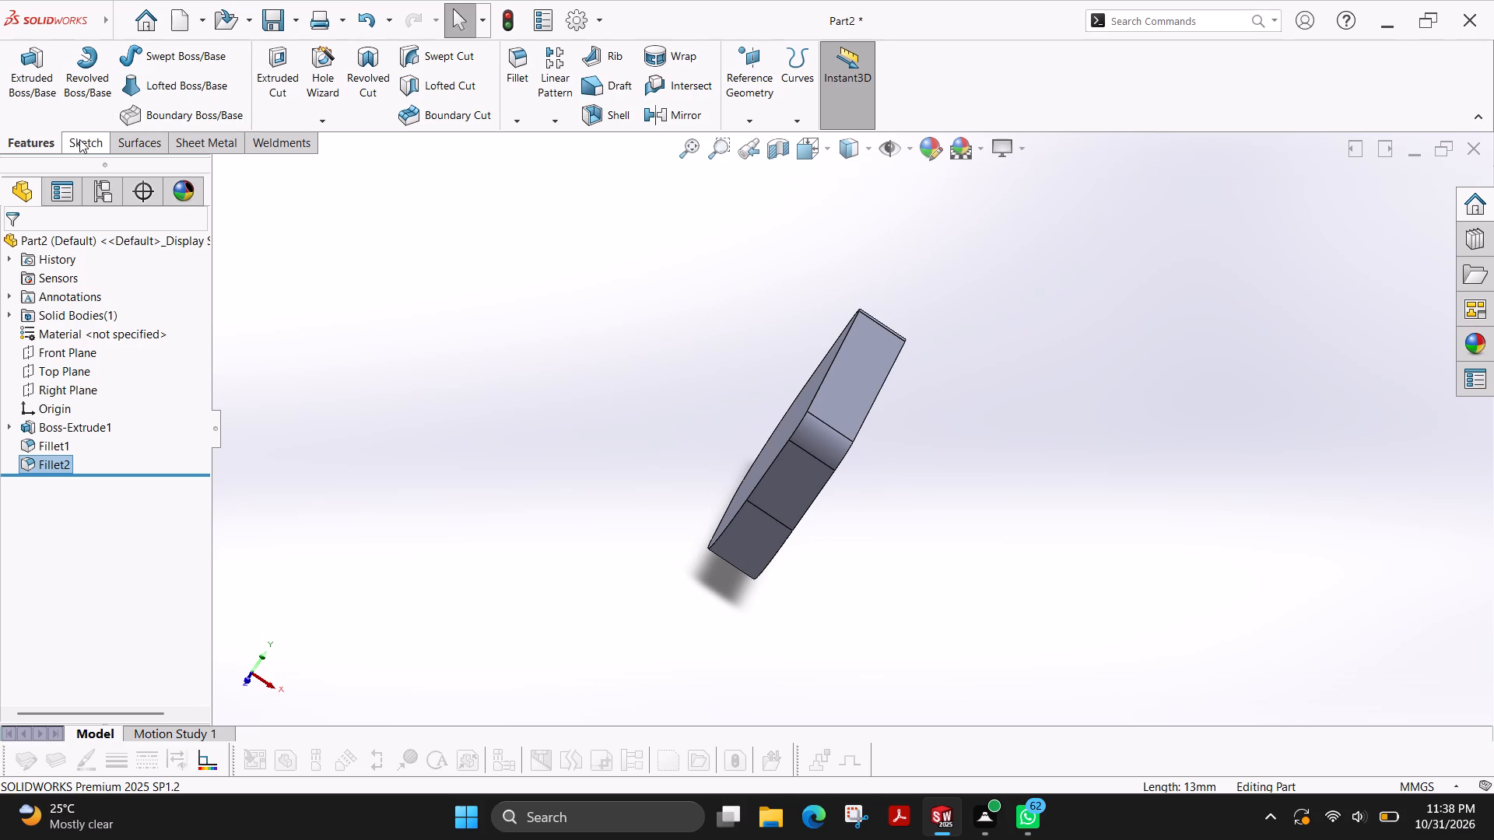
pyautogui.click(79, 139)
pyautogui.click(15, 60)
pyautogui.click(855, 380)
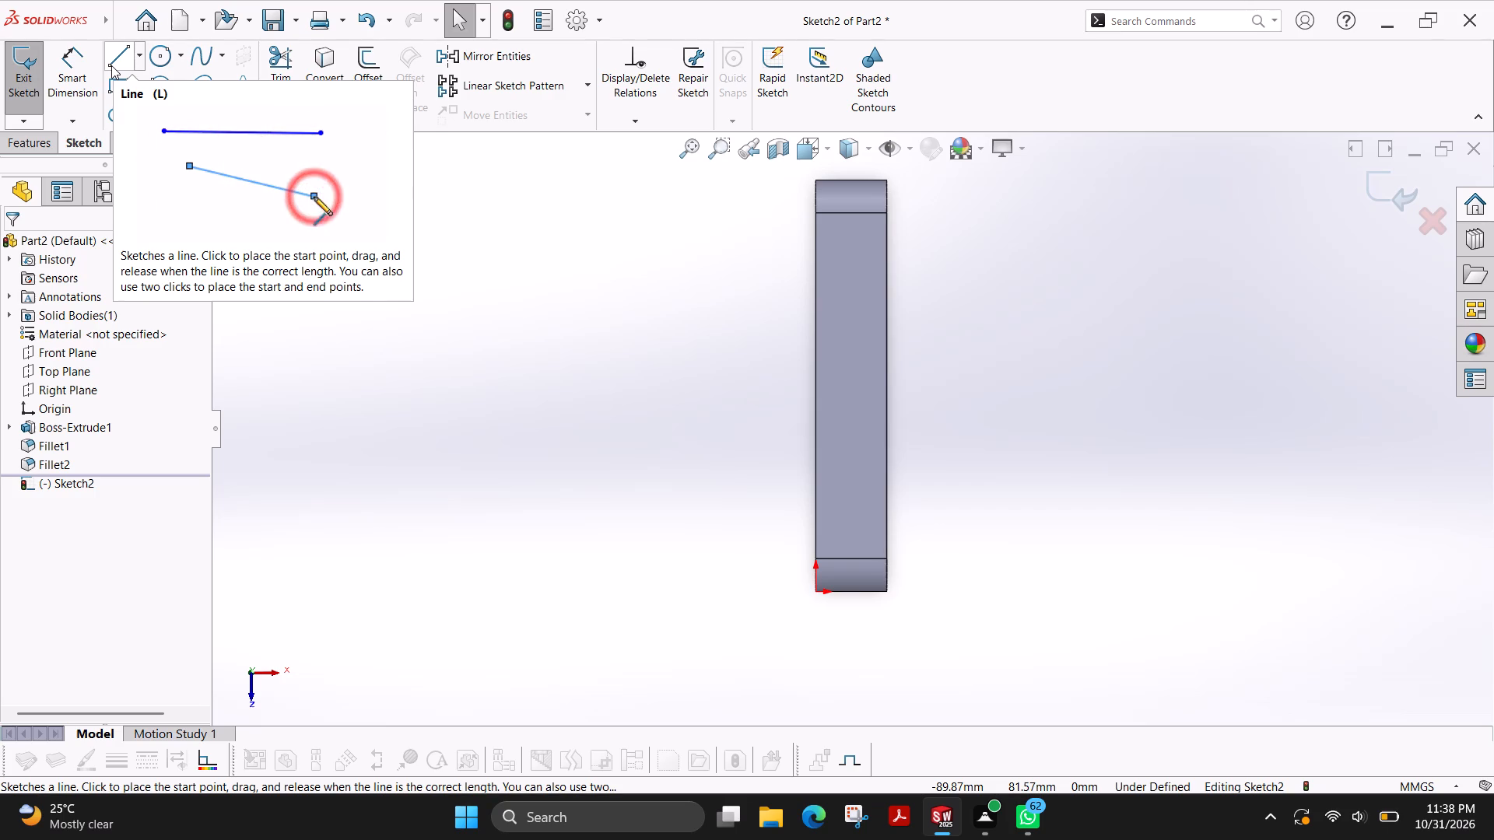
pyautogui.click(111, 65)
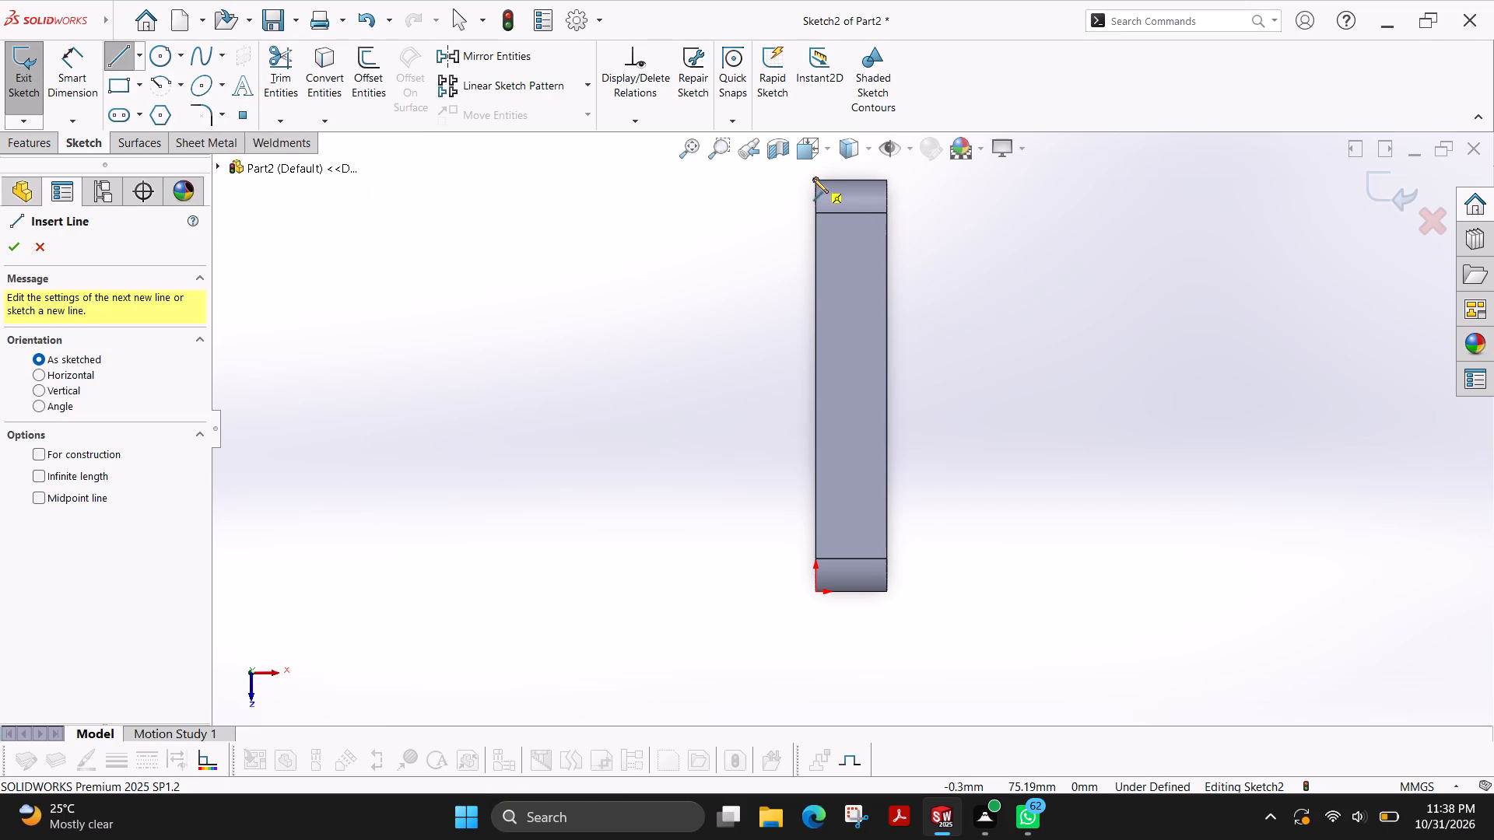
pyautogui.click(813, 178)
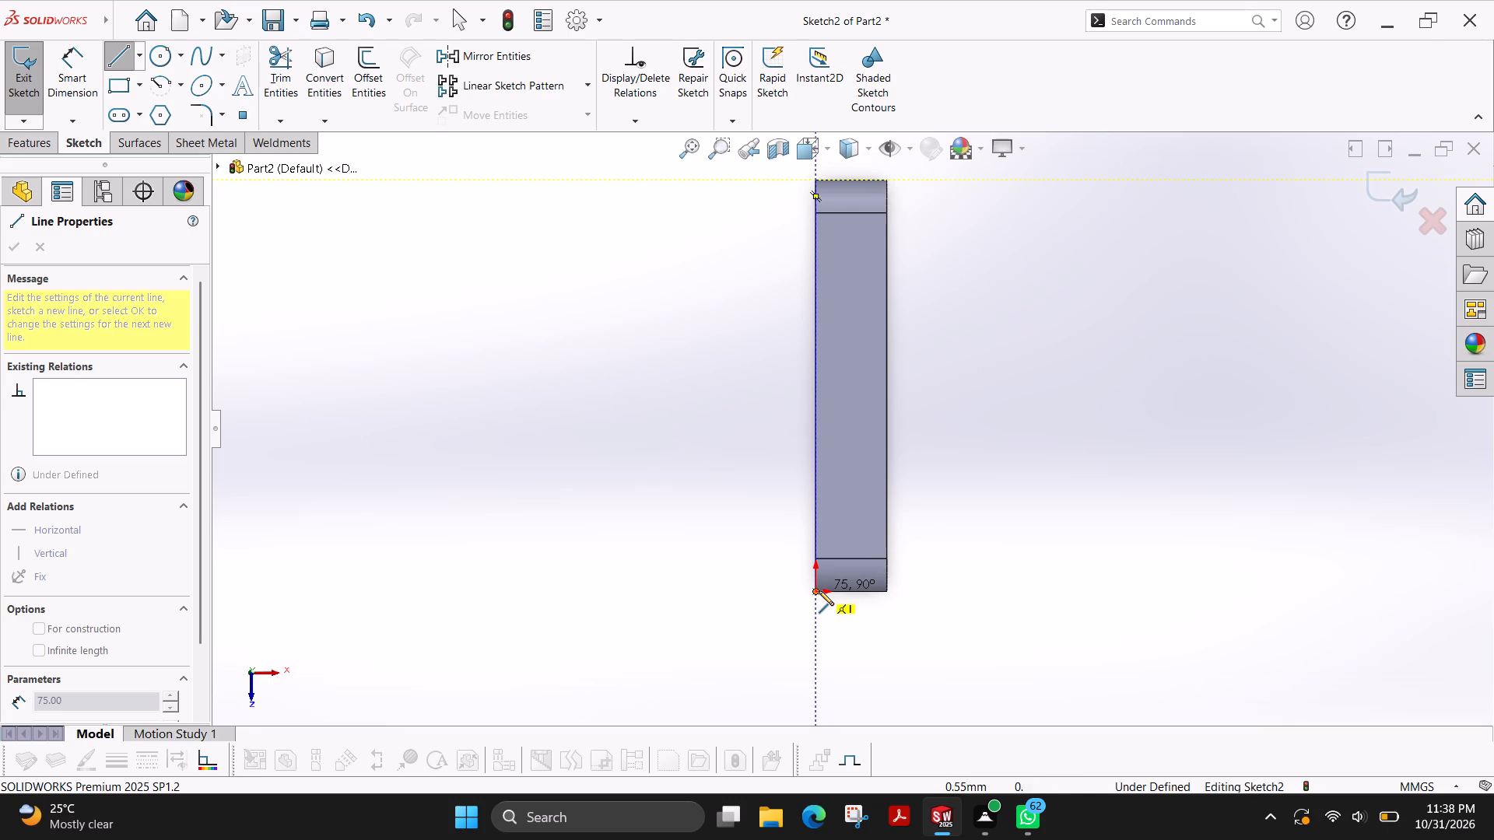
pyautogui.click(817, 591)
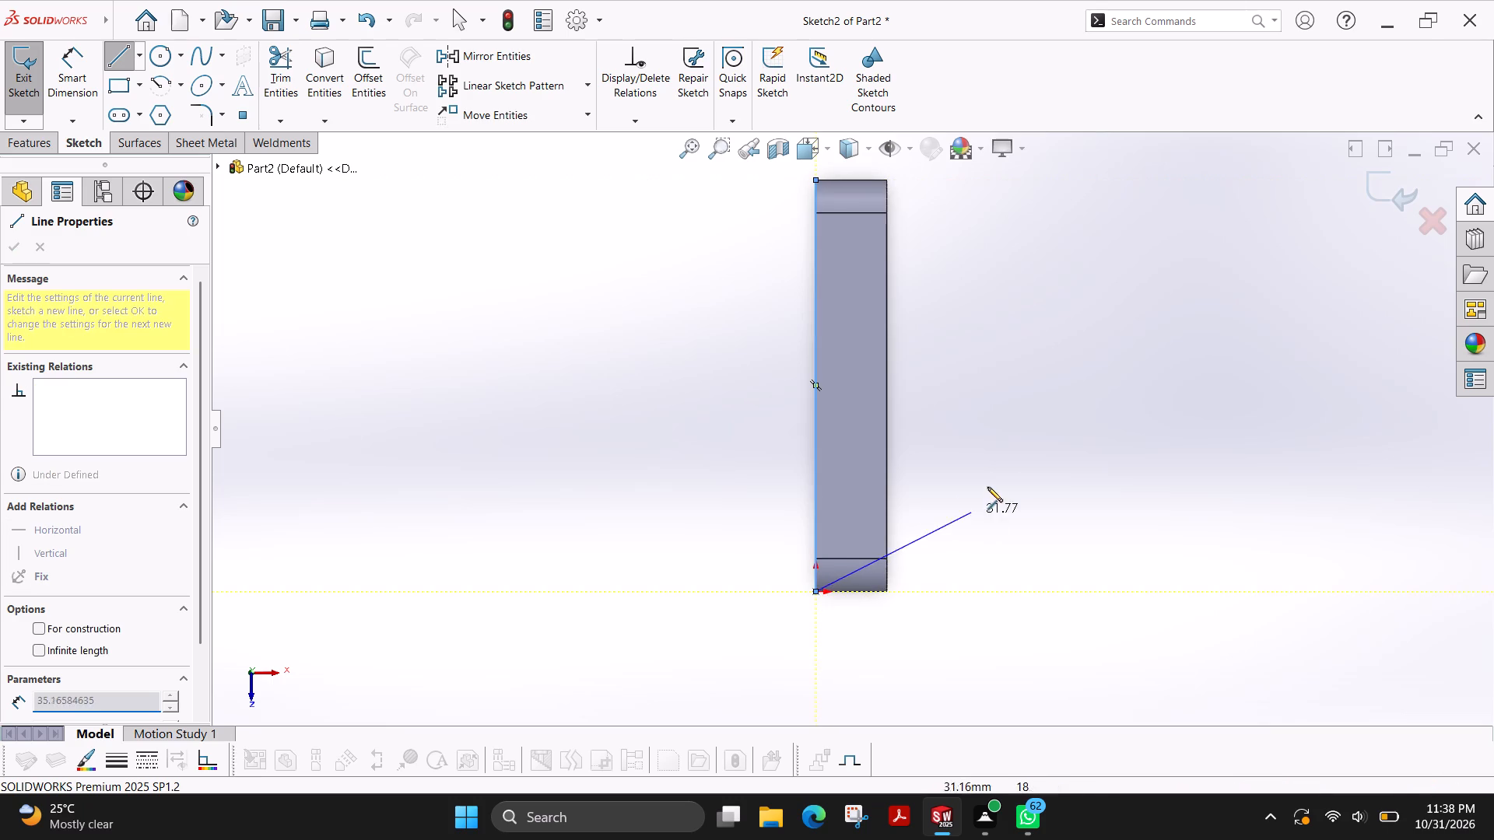
pyautogui.press('Escape')
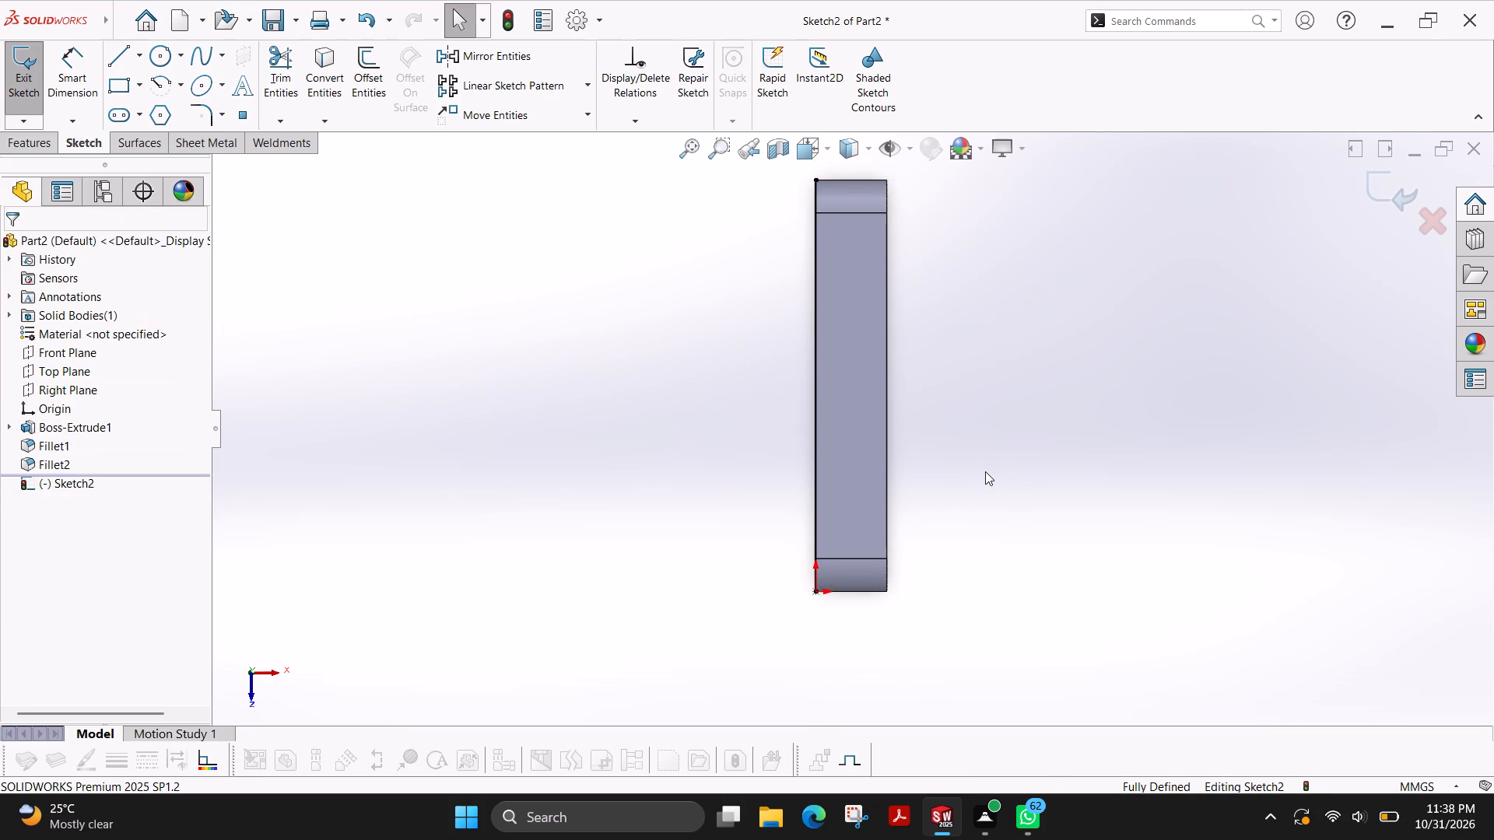
# Sketch lines about 25 mm both ways from the edge line's midpoint, each ending in an inward perpendicular stub about 2.5 mm long.
pyautogui.click(114, 62)
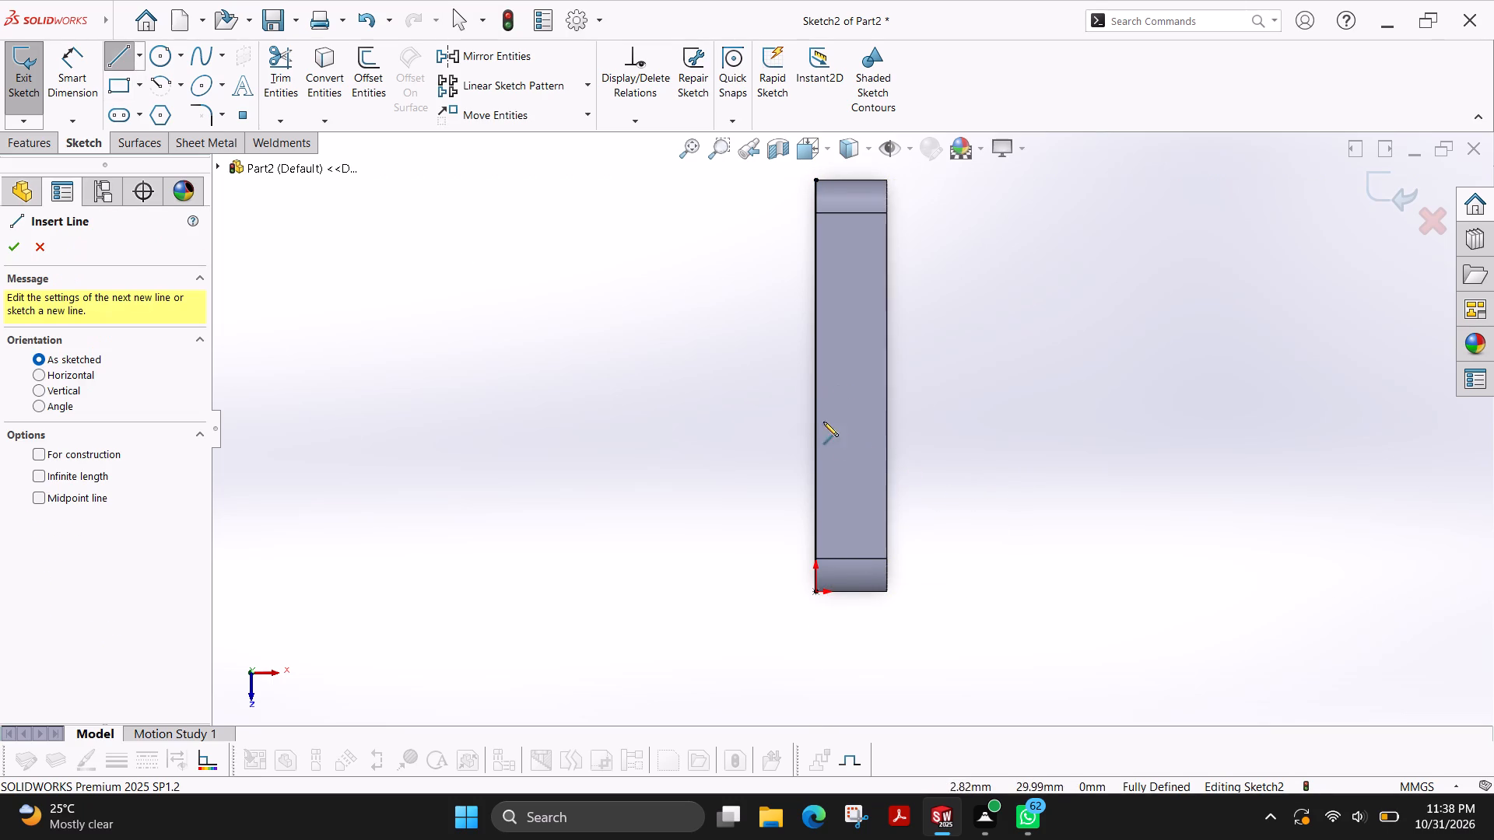
pyautogui.click(815, 384)
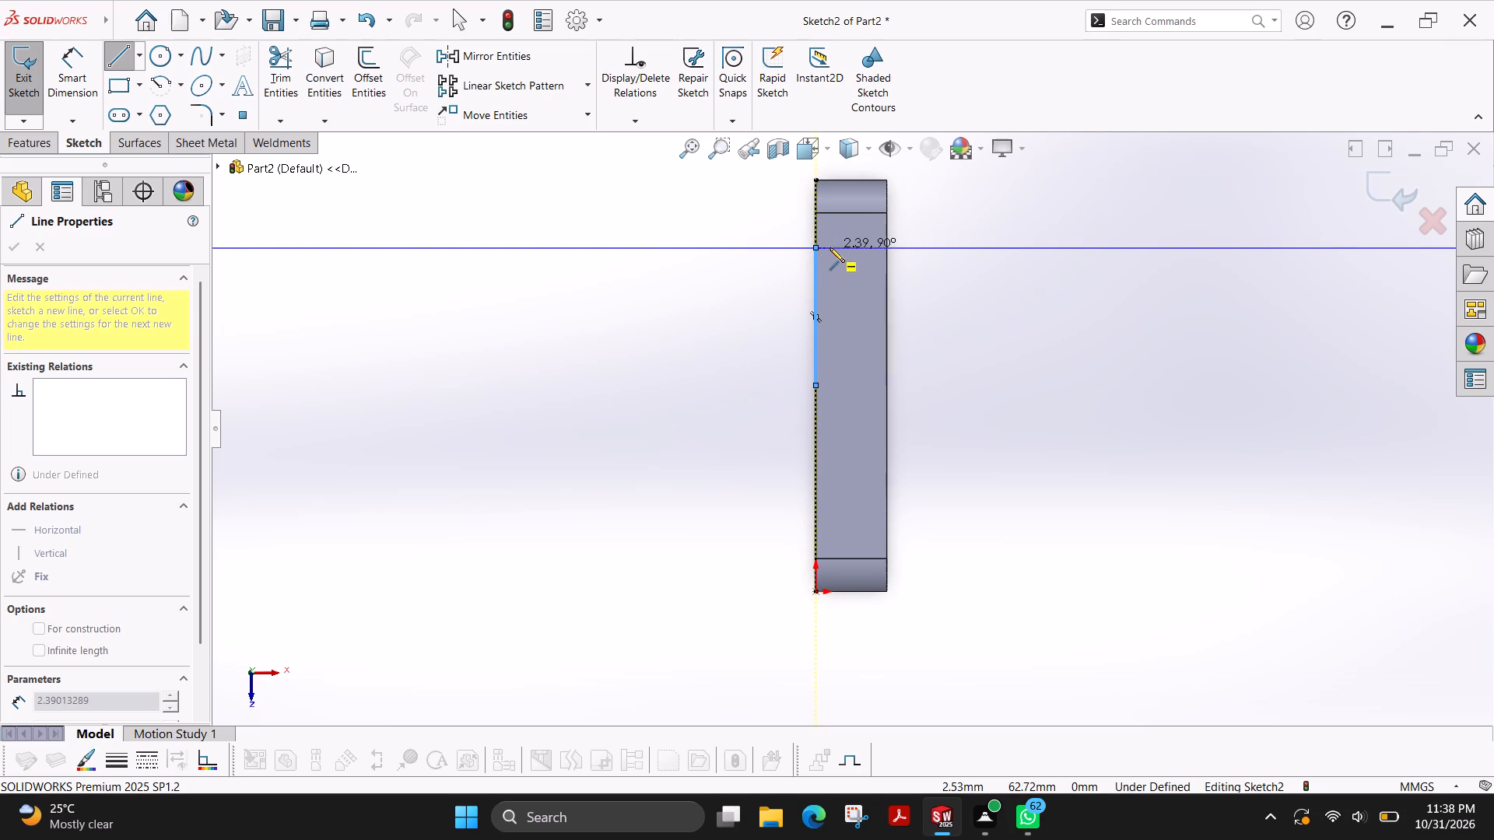
pyautogui.click(829, 247)
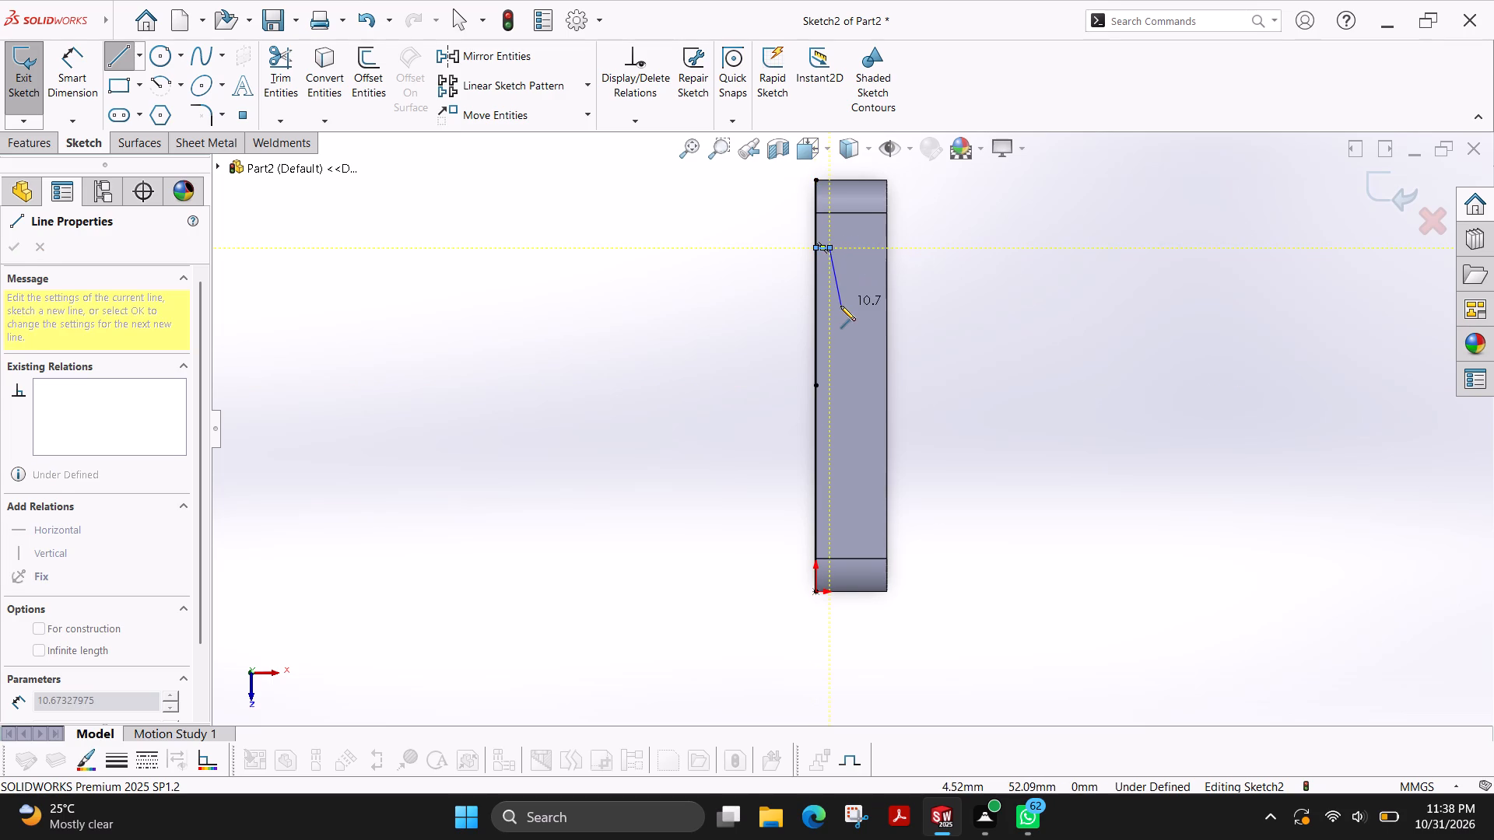
pyautogui.press('Escape')
pyautogui.press('l')
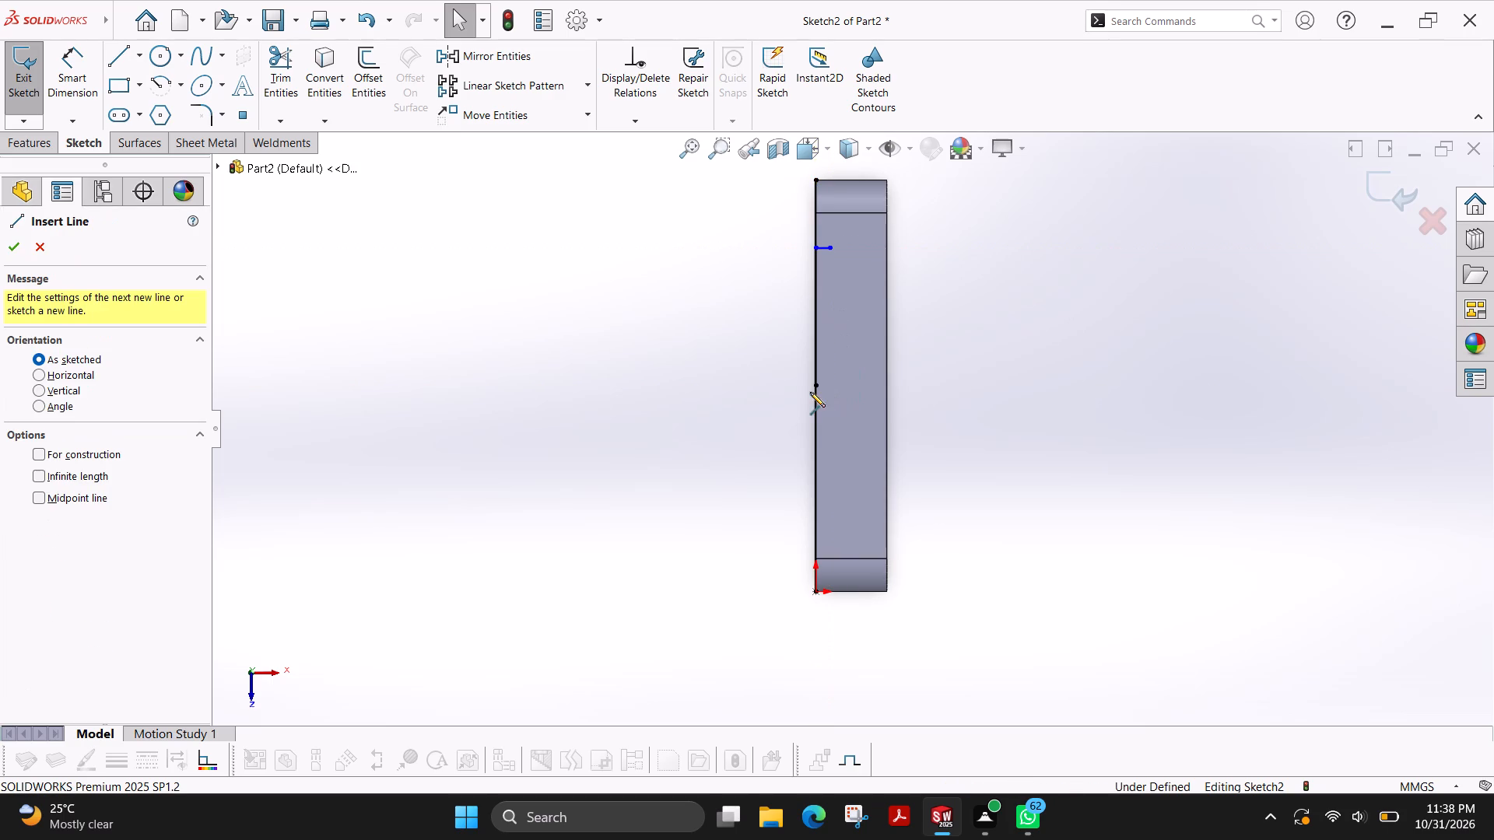
pyautogui.click(812, 384)
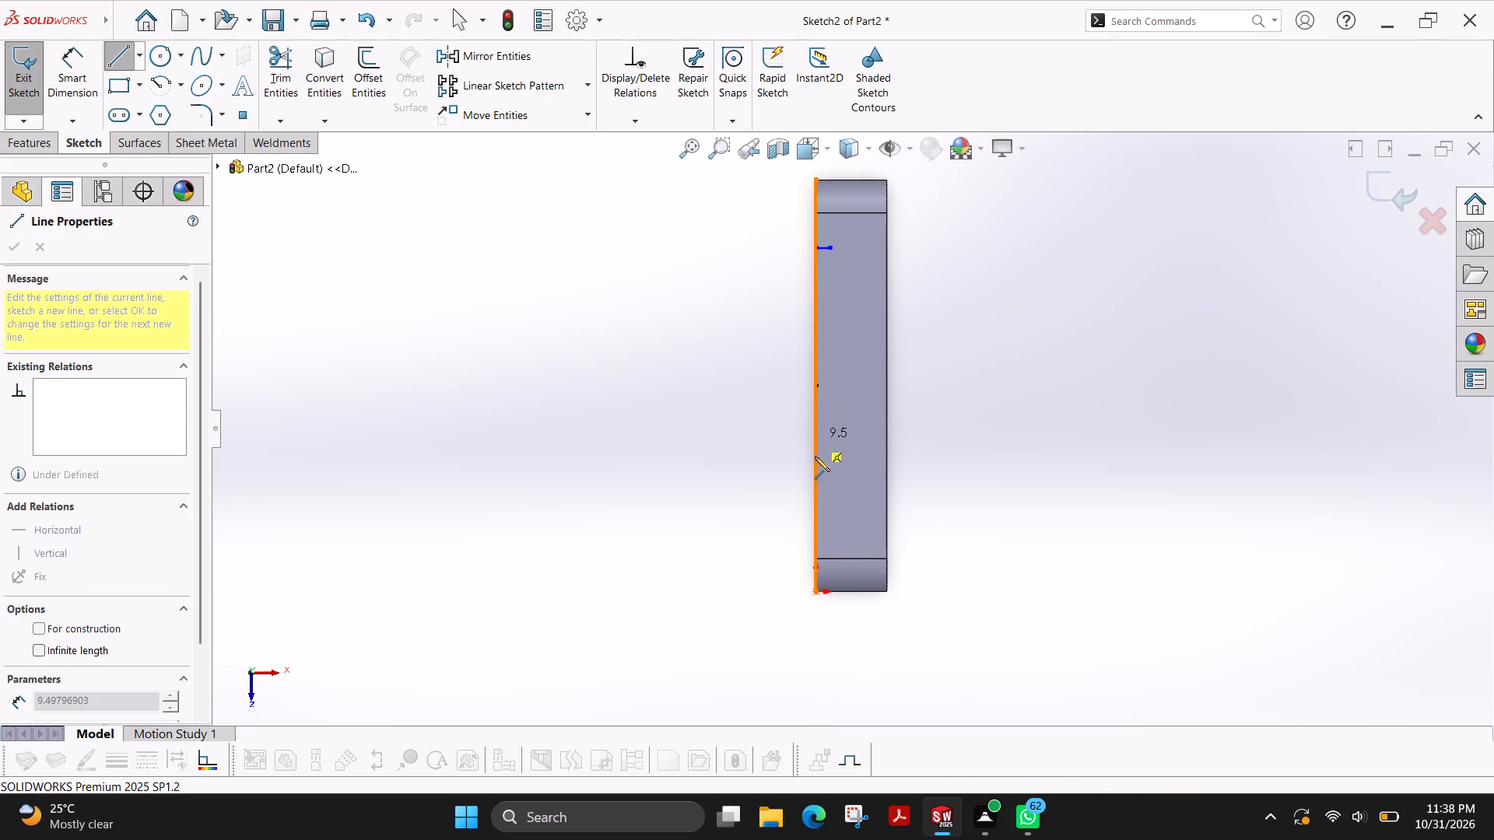
pyautogui.click(815, 523)
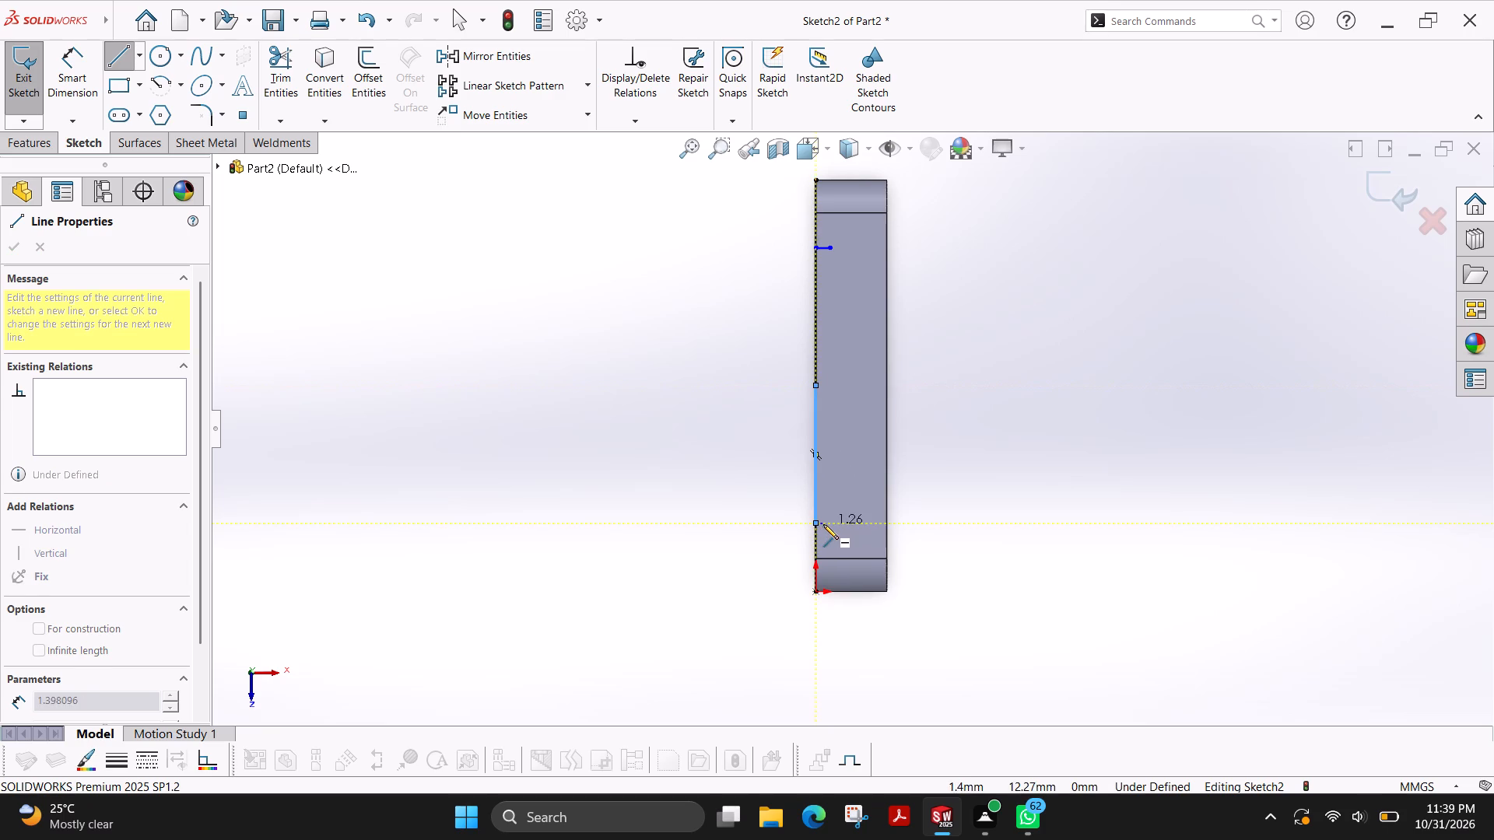
pyautogui.click(829, 524)
pyautogui.press('Escape')
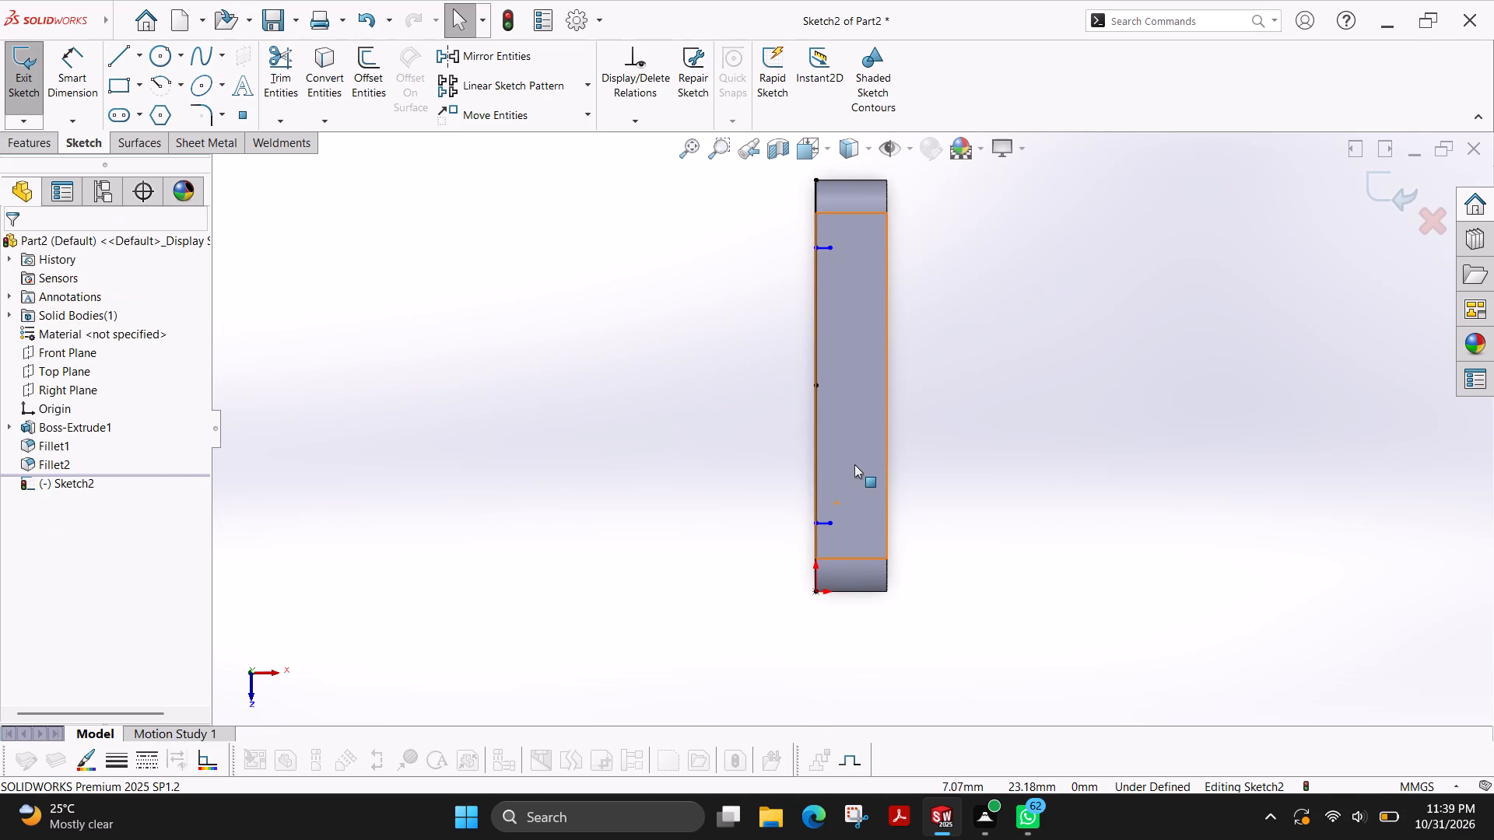
# Power-trim the two end portions of the long edge line that extend beyond the short stubs.
pyautogui.click(289, 87)
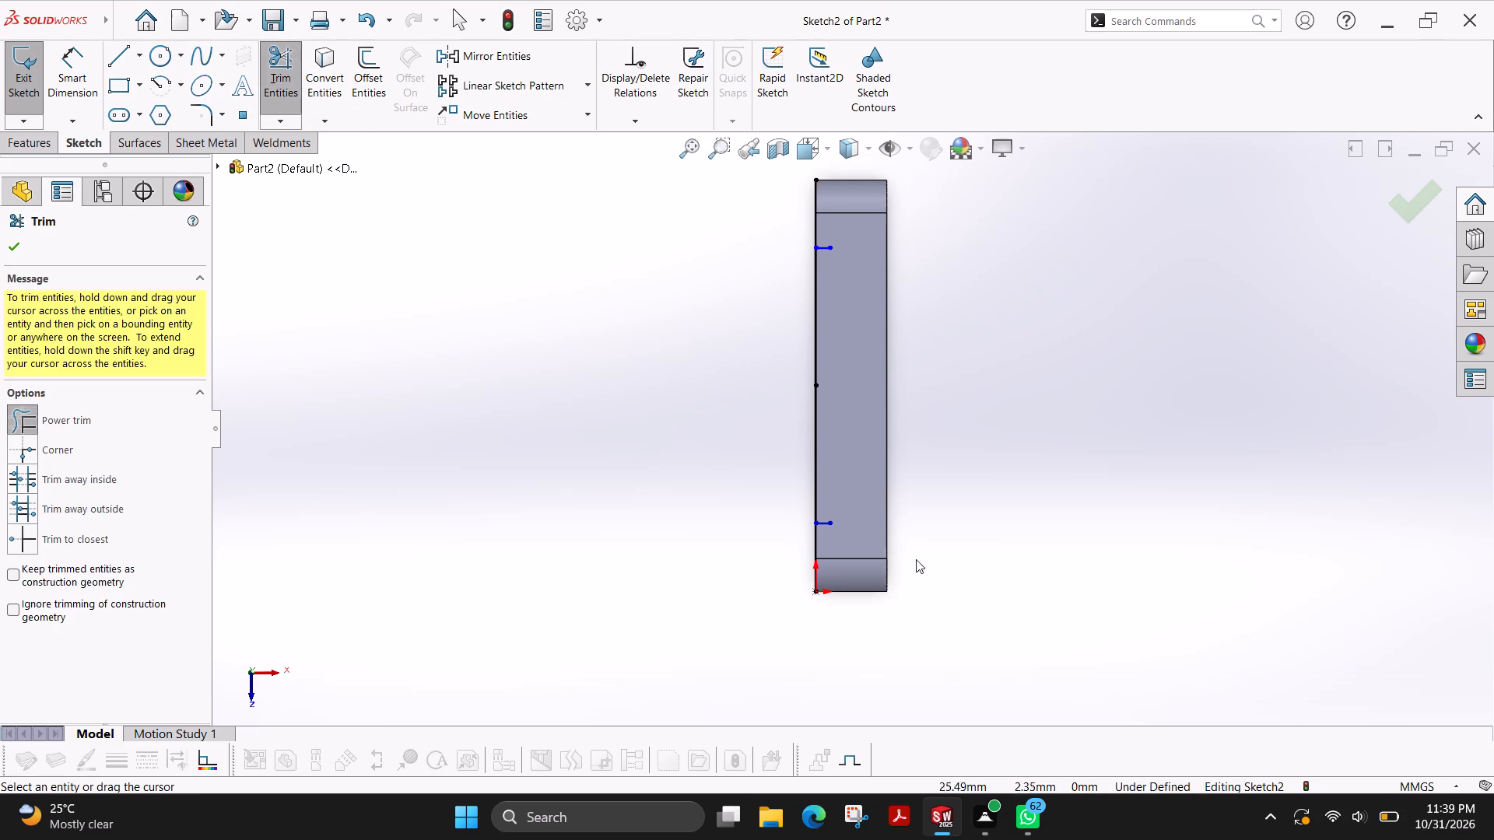
pyautogui.moveTo(862, 547); pyautogui.dragTo(725, 547)
pyautogui.moveTo(842, 205); pyautogui.dragTo(792, 221)
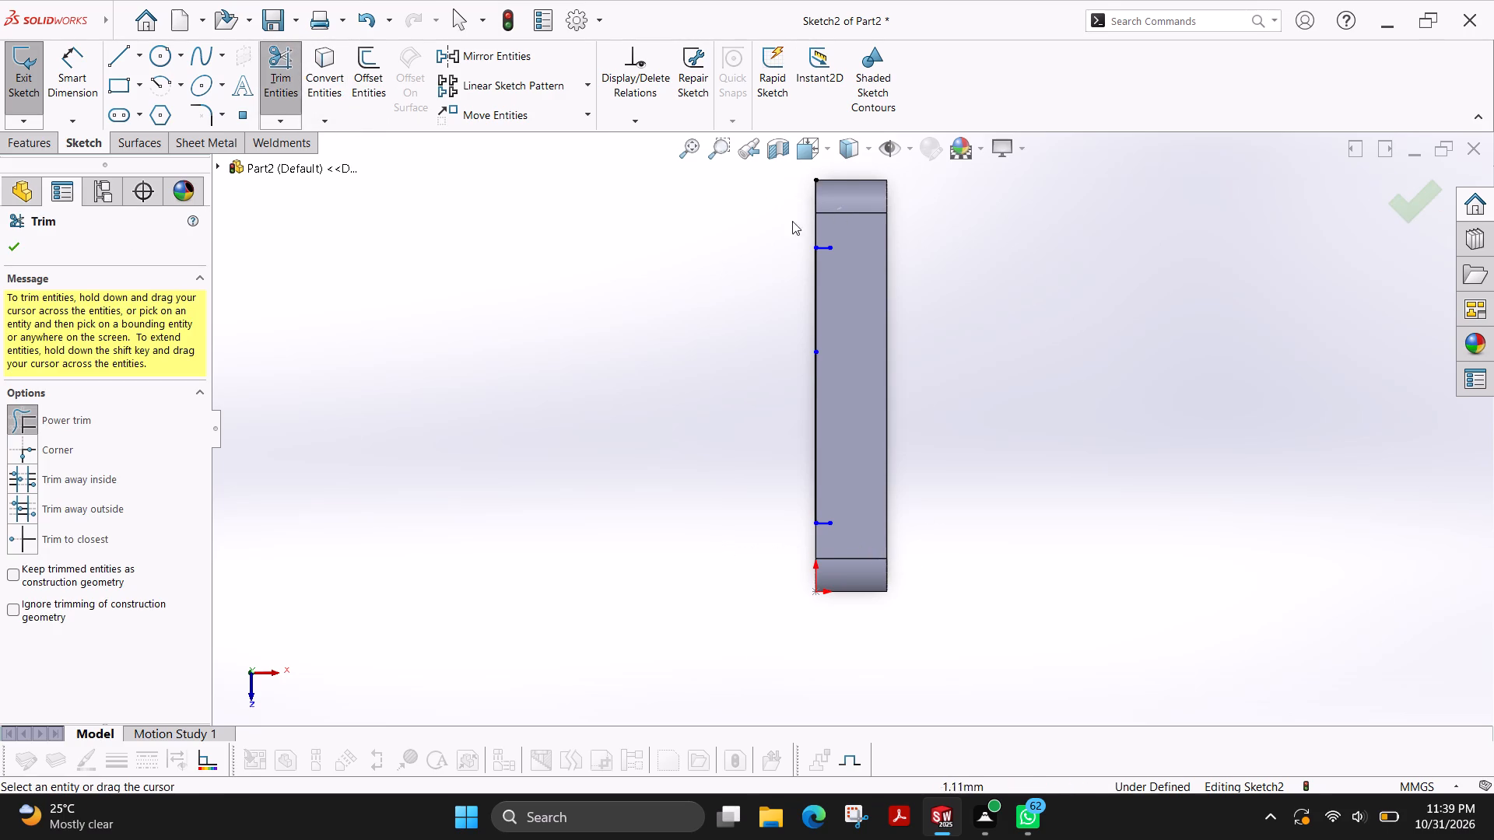
pyautogui.moveTo(792, 221); pyautogui.dragTo(768, 227)
# Dimension the remaining long line between the two stubs to 50 mm.
pyautogui.scroll(1, 851, 383)
pyautogui.scroll(-1, 844, 380)
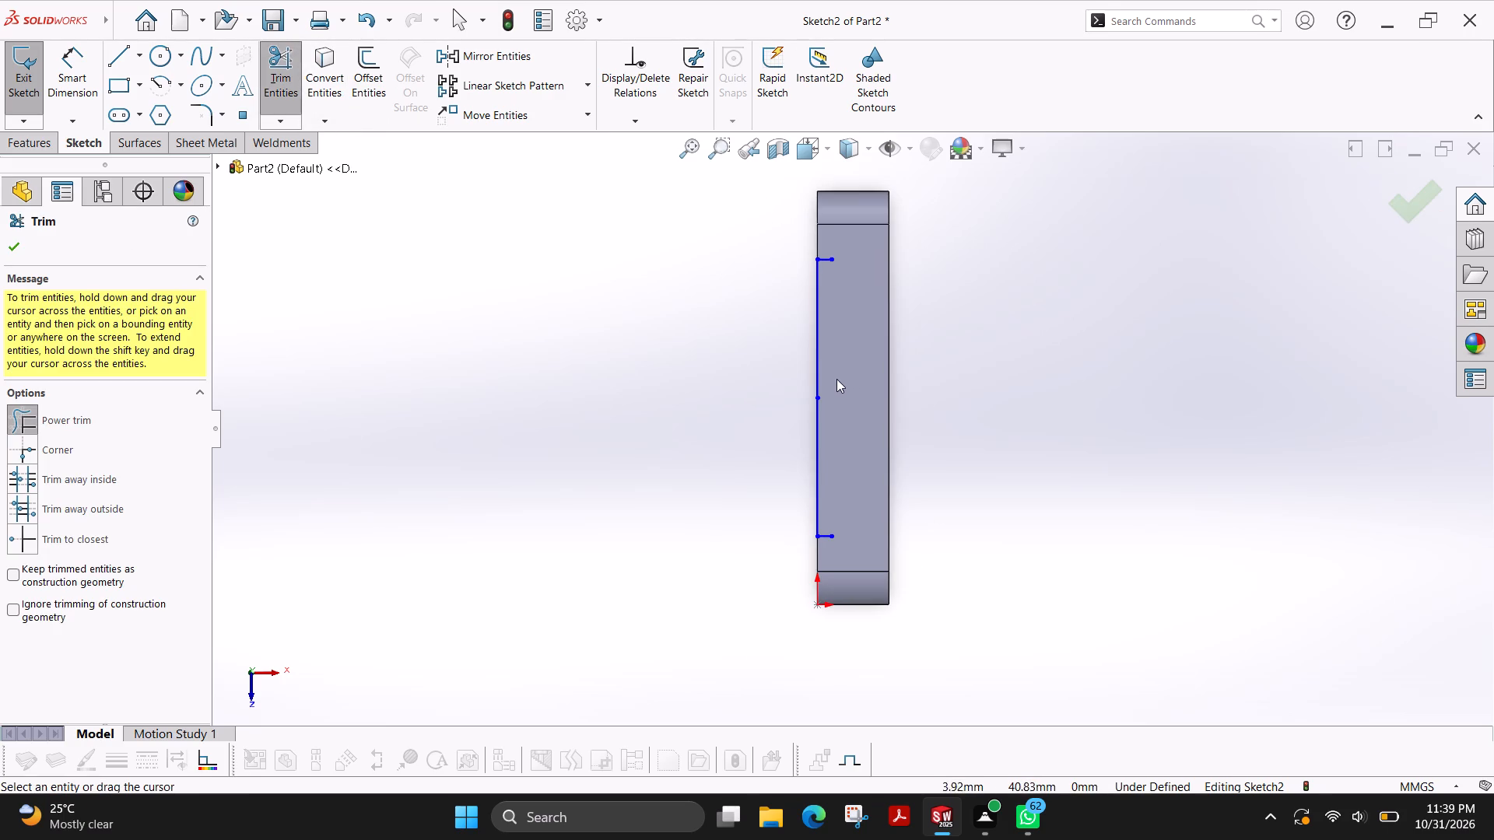
pyautogui.click(70, 54)
pyautogui.click(815, 336)
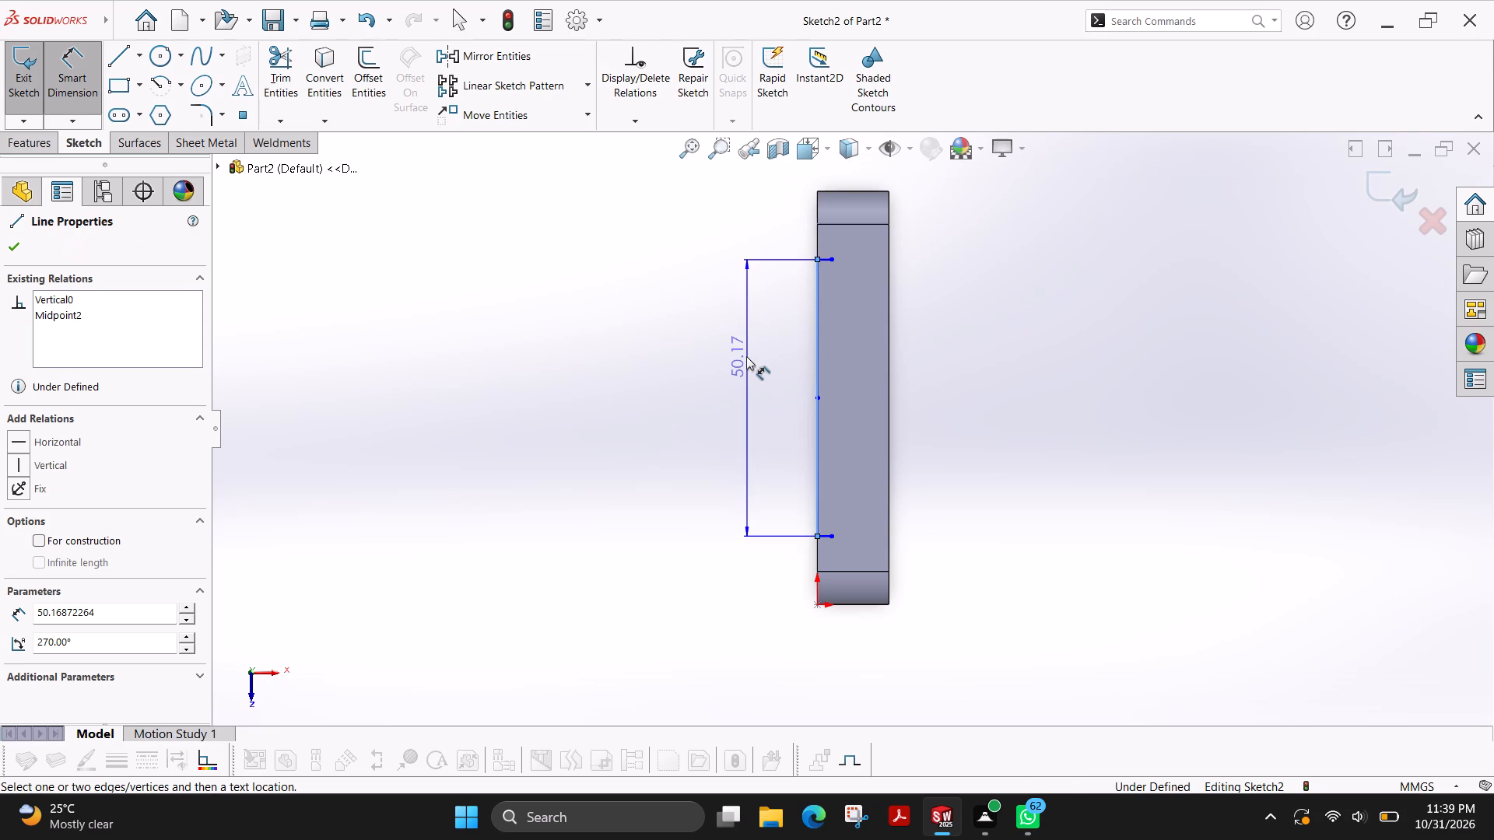
pyautogui.click(742, 358)
pyautogui.write('50')
pyautogui.press('Return')
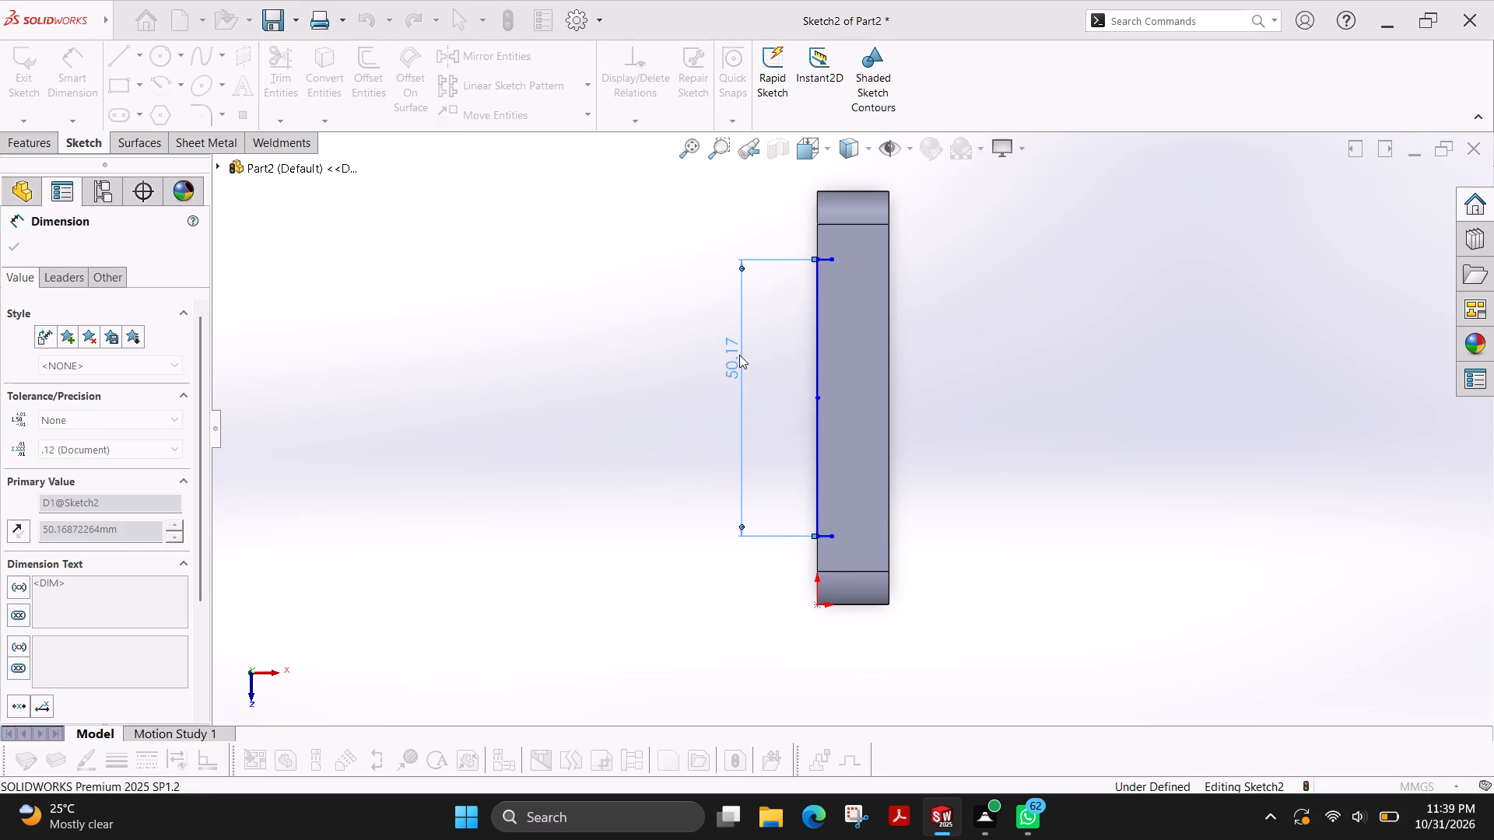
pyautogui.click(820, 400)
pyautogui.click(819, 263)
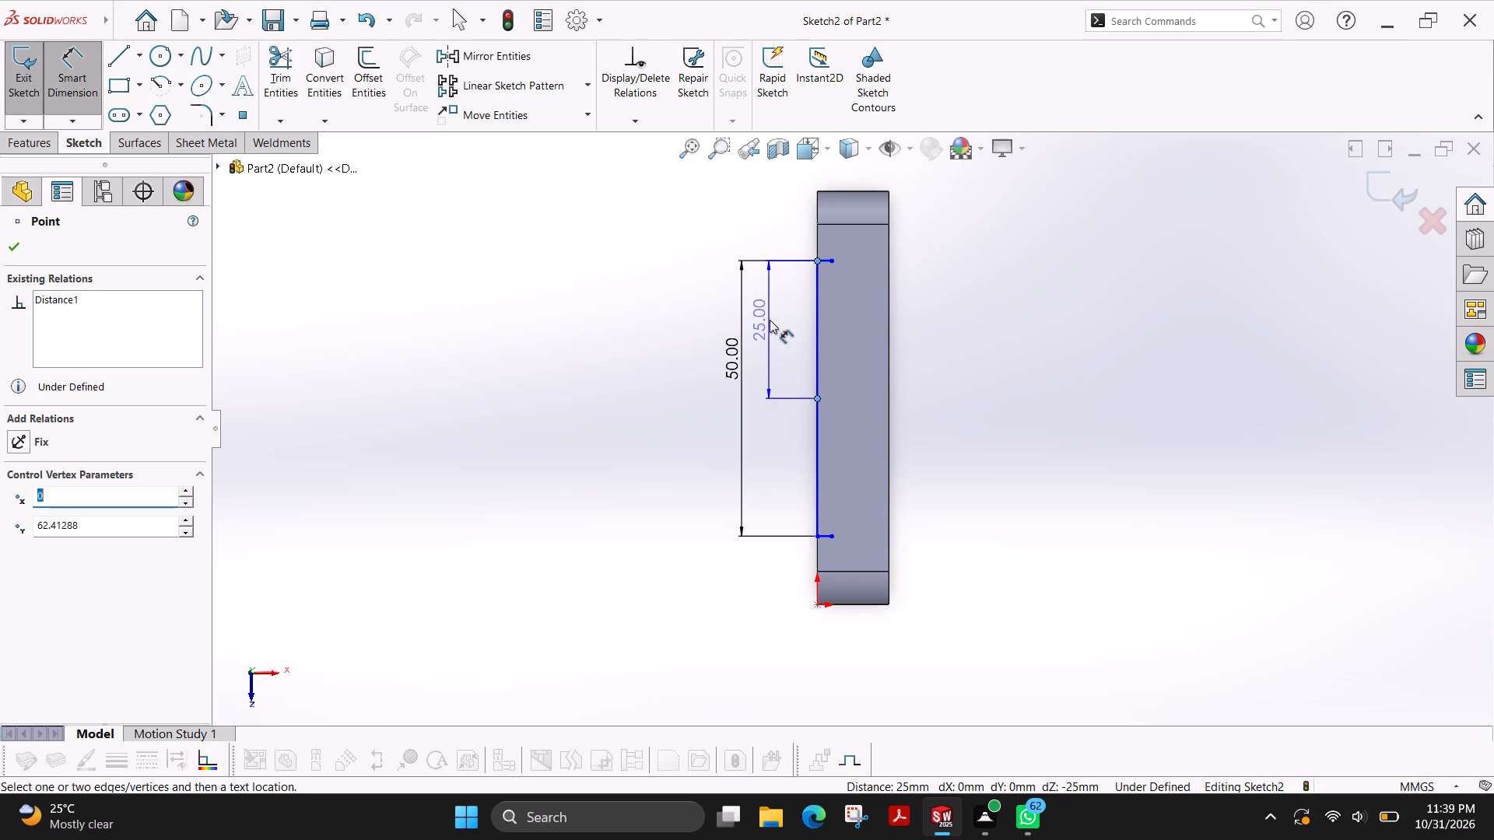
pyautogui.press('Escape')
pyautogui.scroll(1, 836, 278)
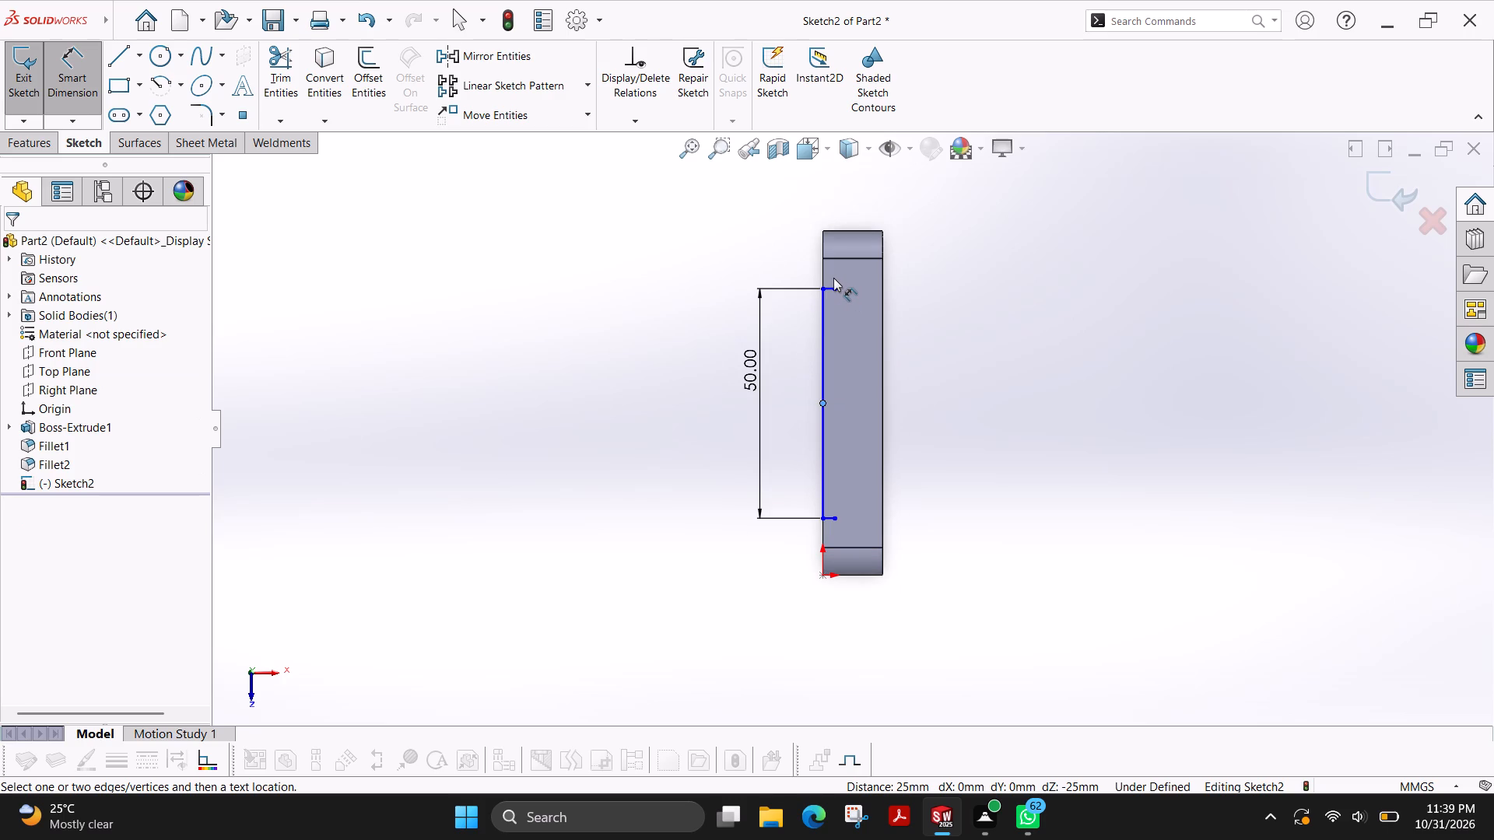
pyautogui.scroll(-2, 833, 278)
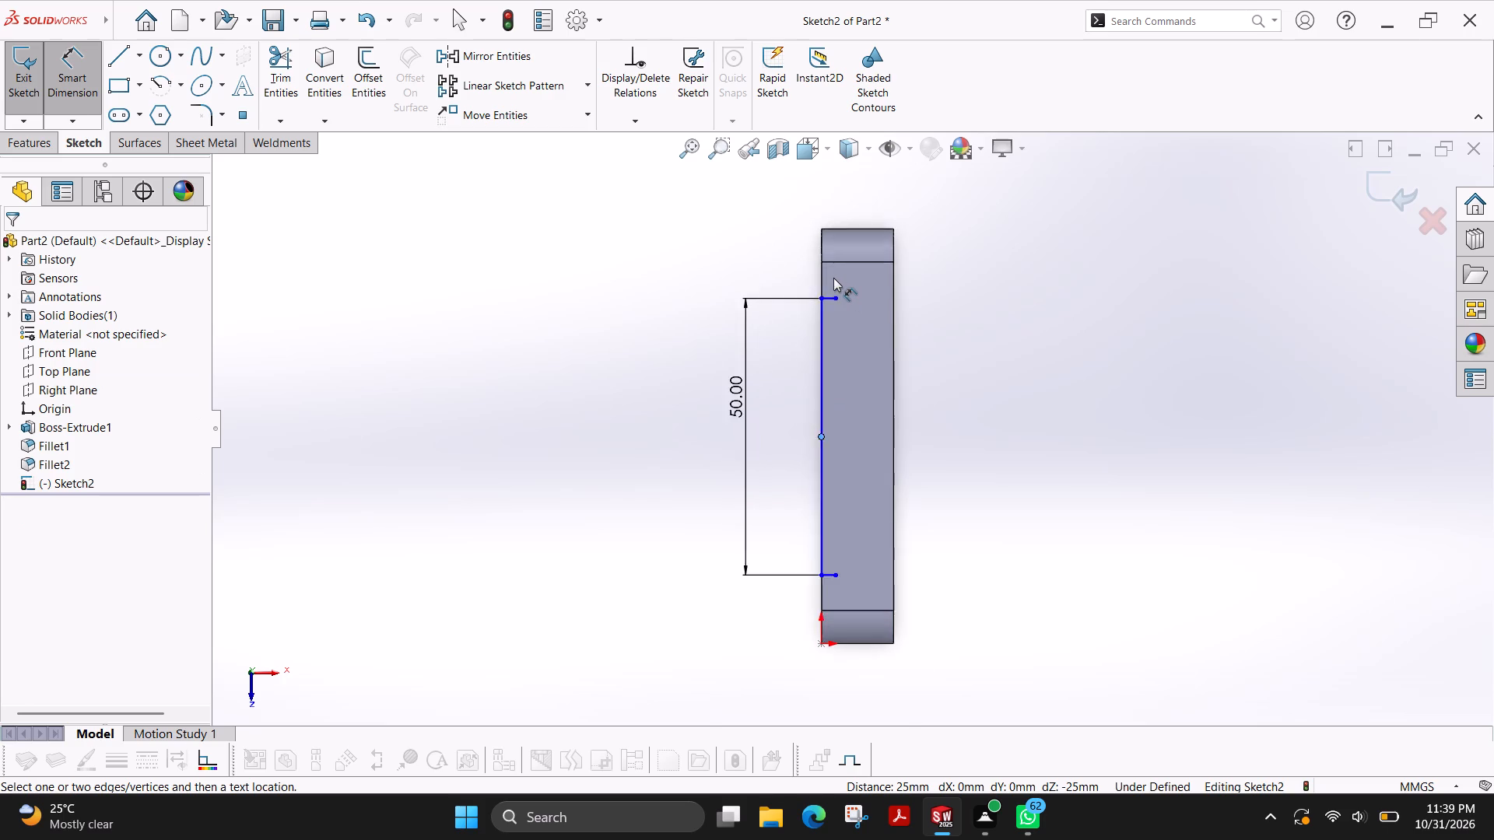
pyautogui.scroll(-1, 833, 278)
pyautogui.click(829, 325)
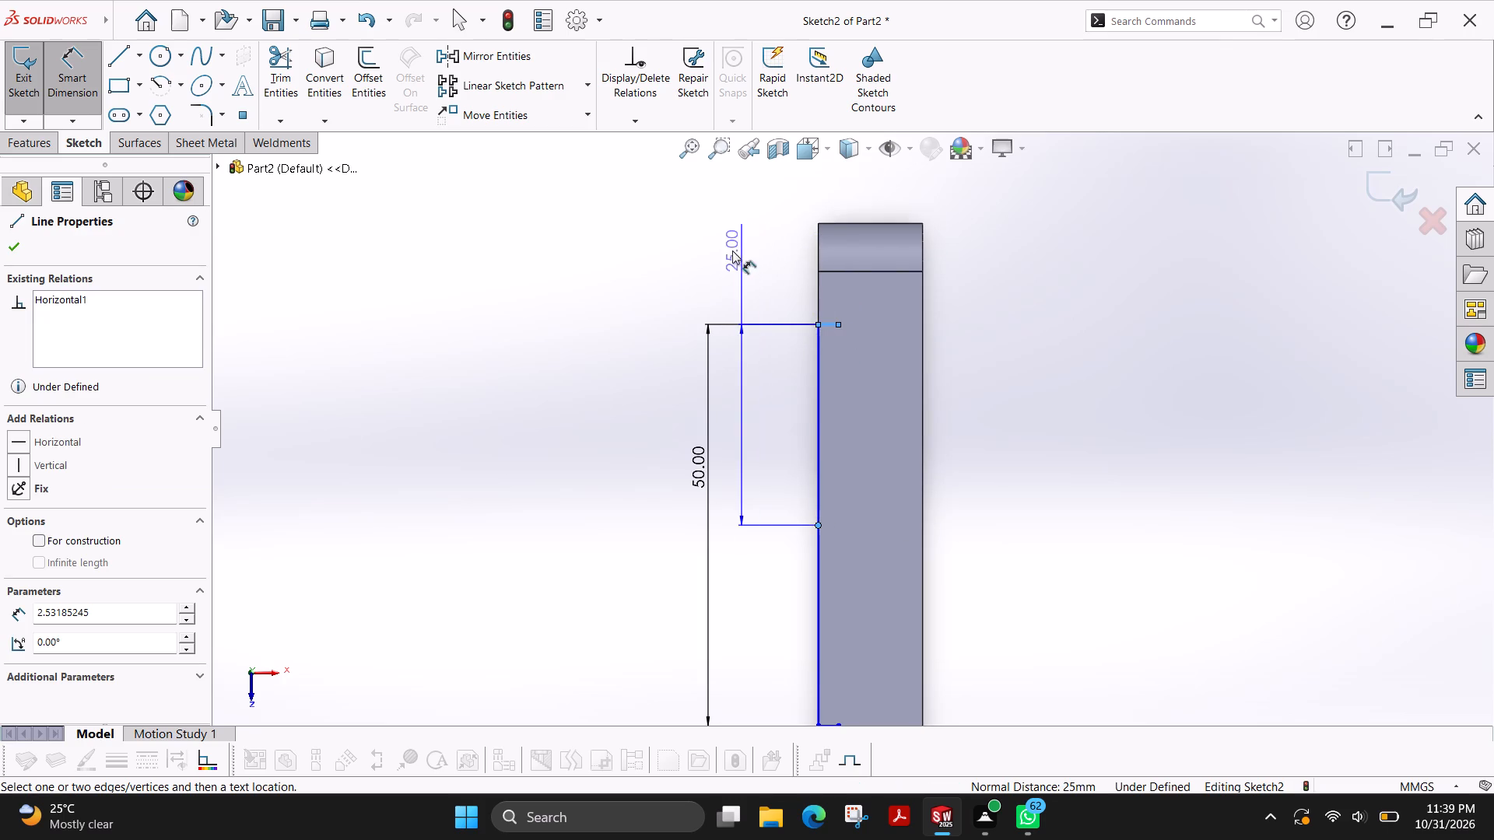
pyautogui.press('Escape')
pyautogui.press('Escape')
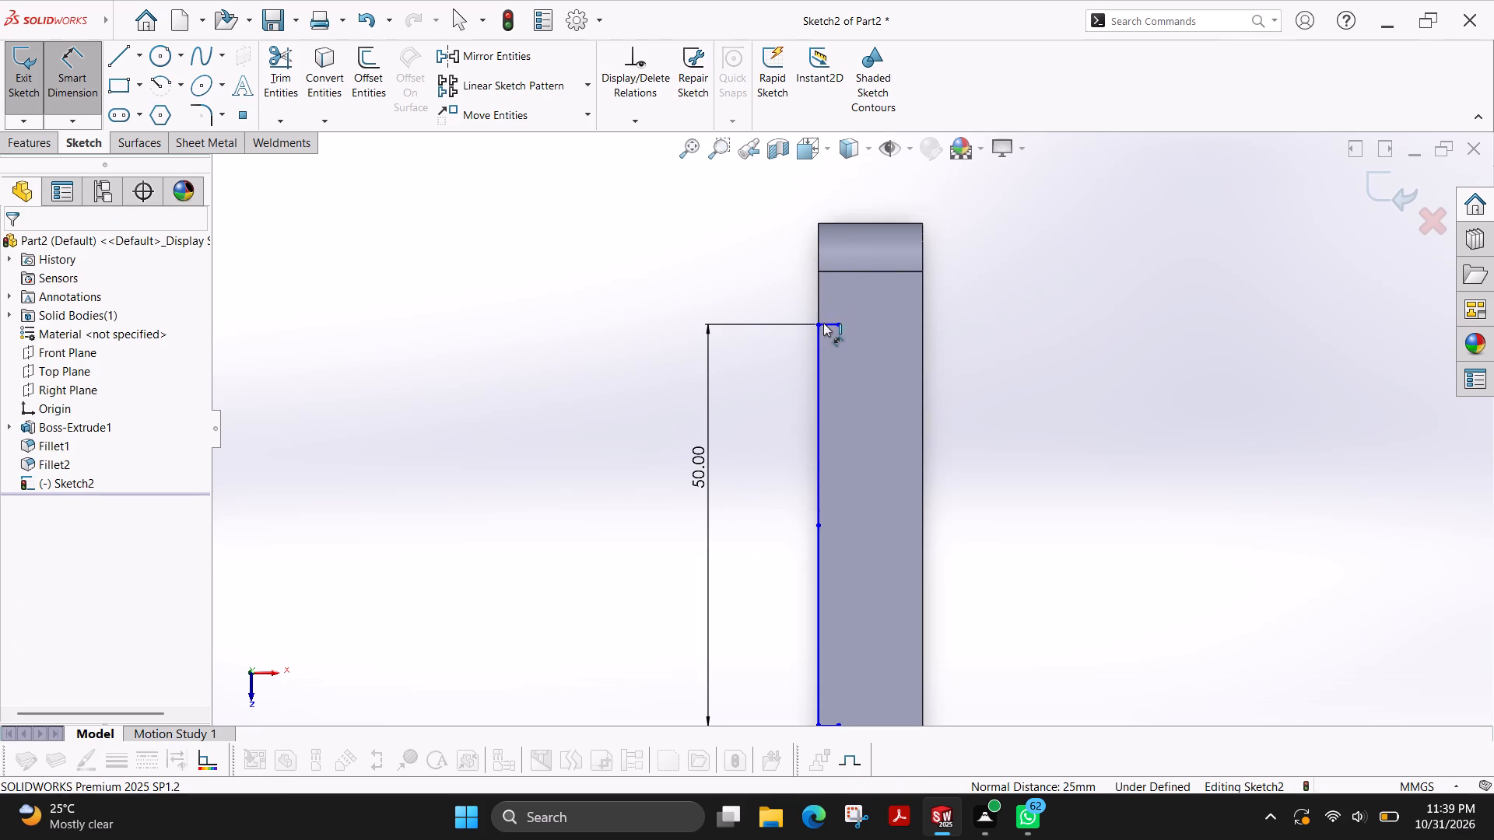
# Dimension the upper and lower short horizontal stubs to 3 mm long each.
pyautogui.click(829, 325)
pyautogui.click(749, 244)
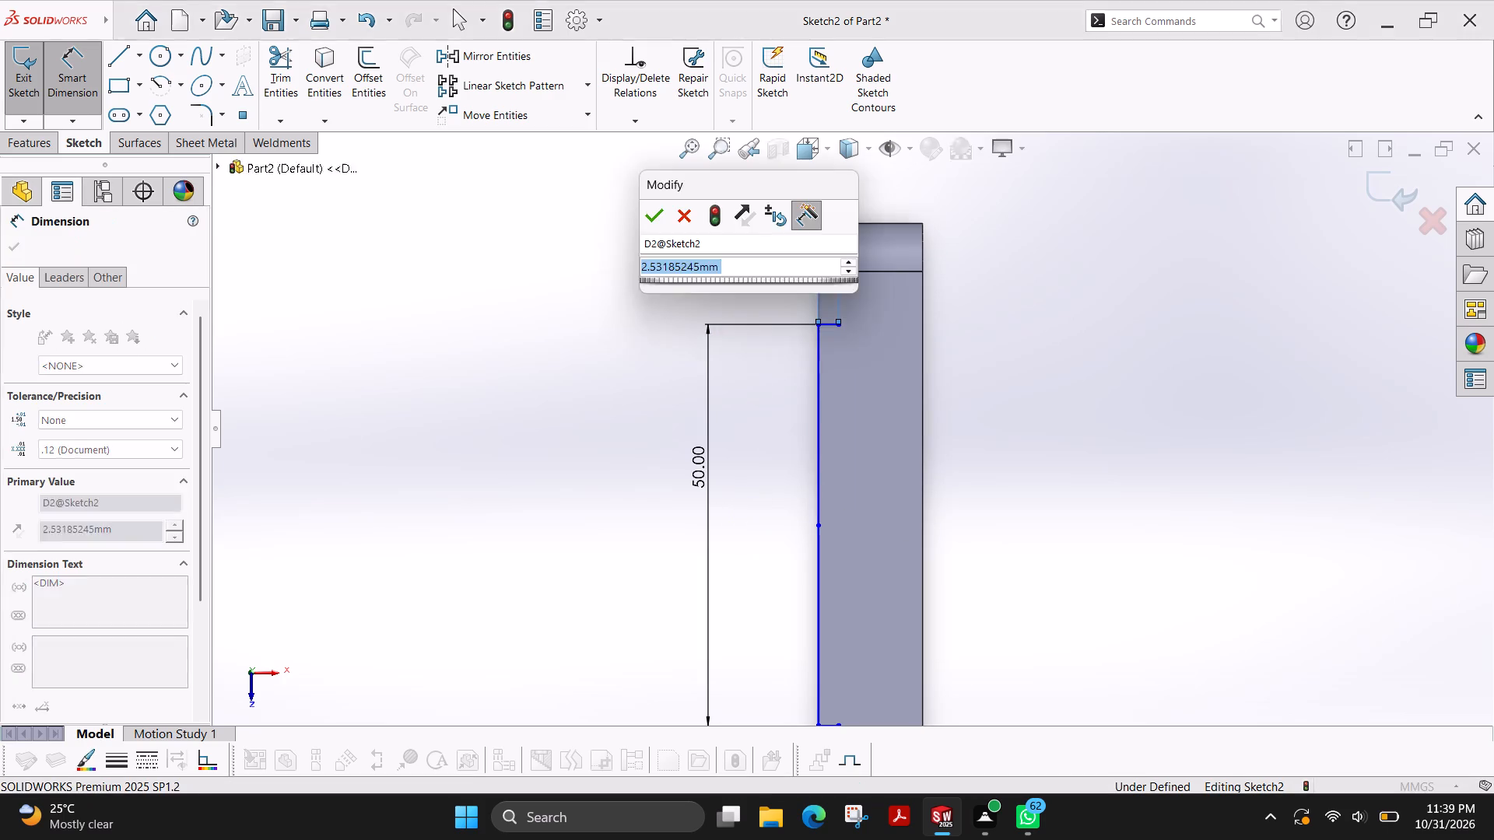
pyautogui.press('3')
pyautogui.press('Return')
pyautogui.scroll(-2, 916, 521)
pyautogui.scroll(4, 915, 522)
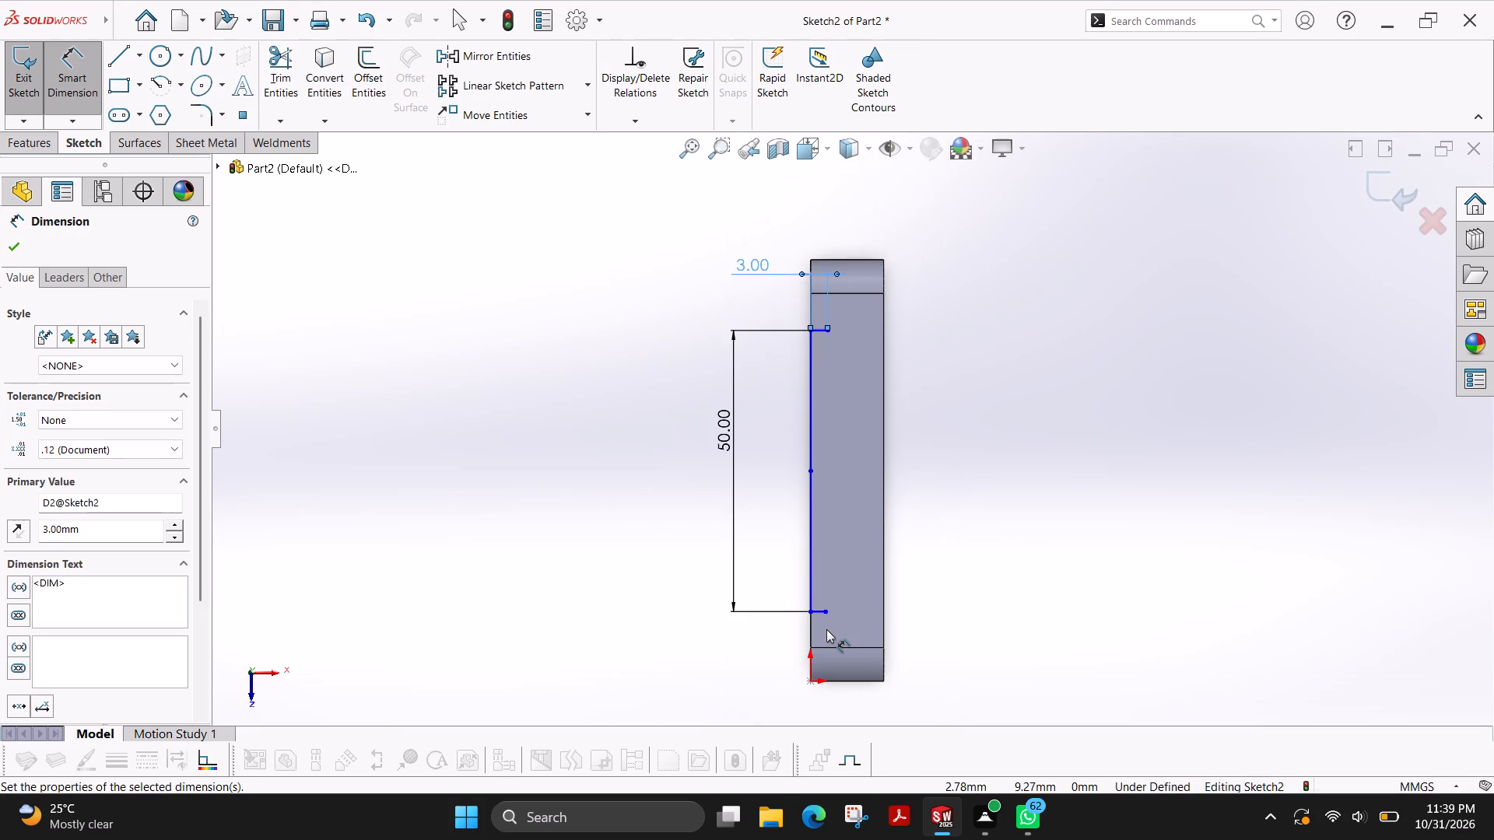
pyautogui.scroll(-3, 826, 629)
pyautogui.click(816, 565)
pyautogui.click(729, 633)
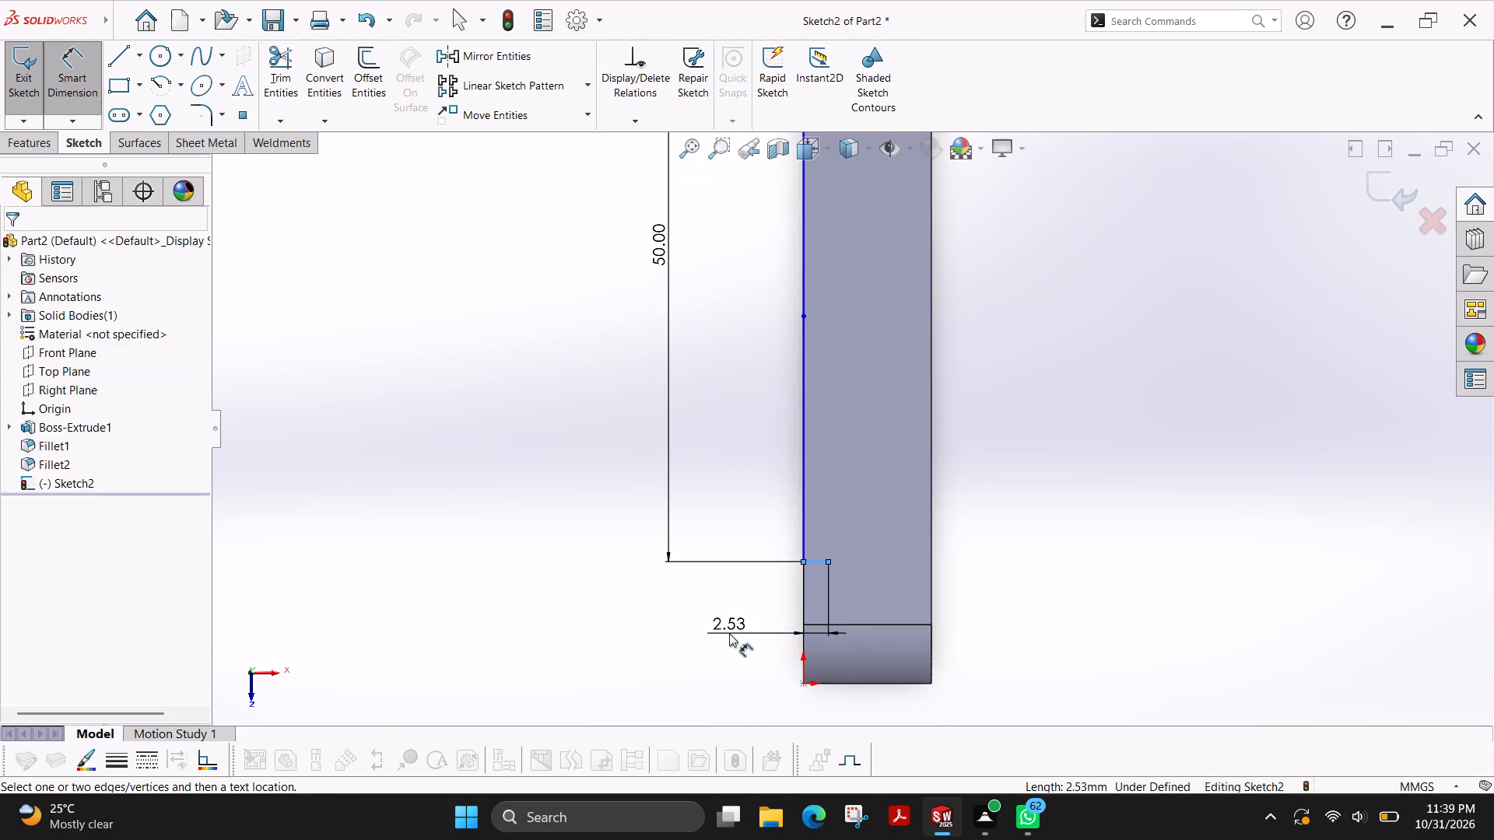
pyautogui.press('3')
pyautogui.press('Return')
# Sketch a perimeter circle through the free ends of both stubs, centred outside the block, and set its radius to 45 mm.
pyautogui.scroll(3, 893, 421)
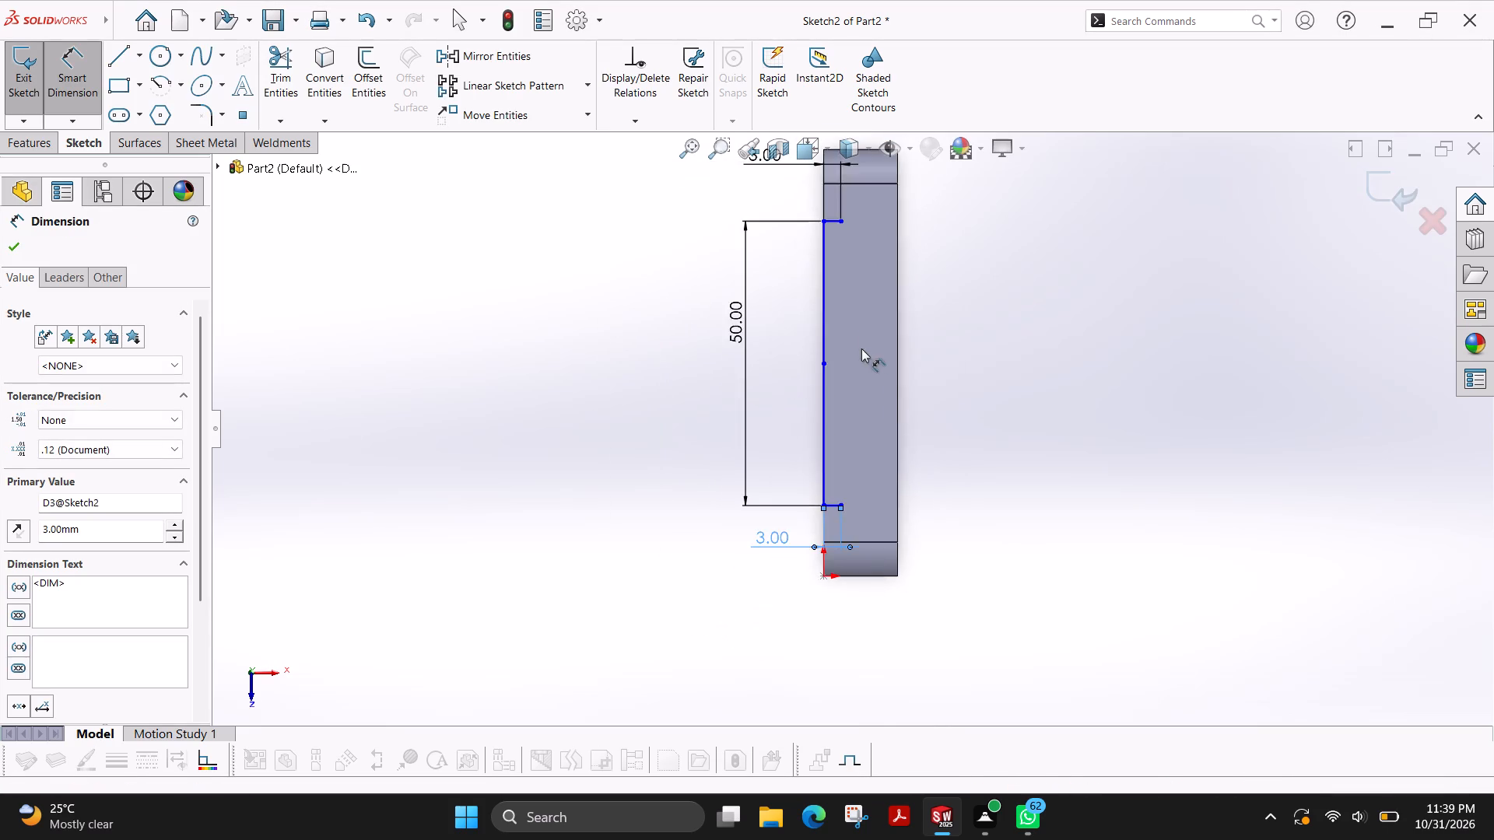
pyautogui.scroll(3, 857, 311)
pyautogui.scroll(-1, 857, 311)
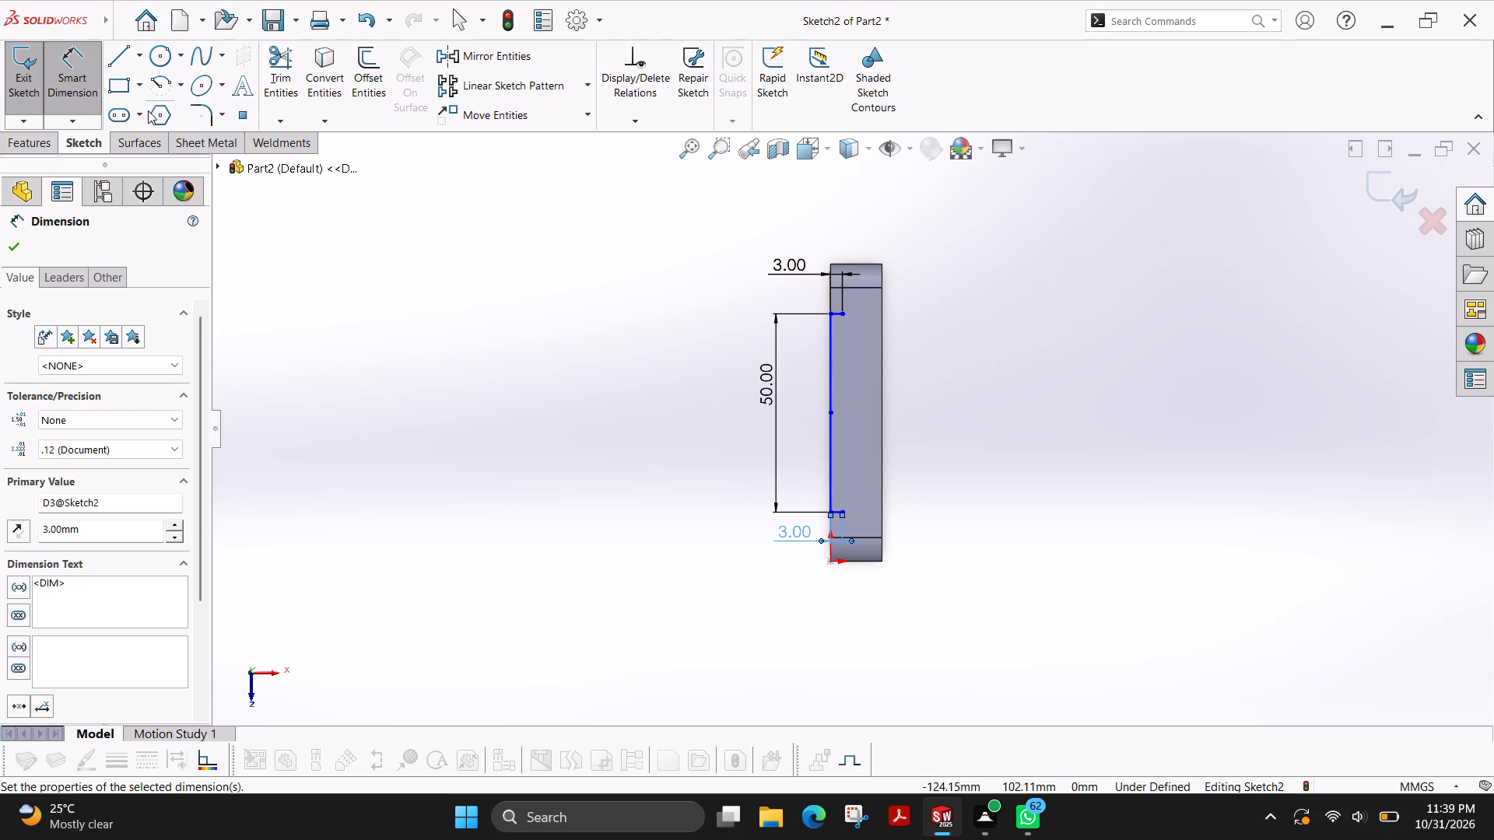
pyautogui.click(181, 62)
pyautogui.click(181, 96)
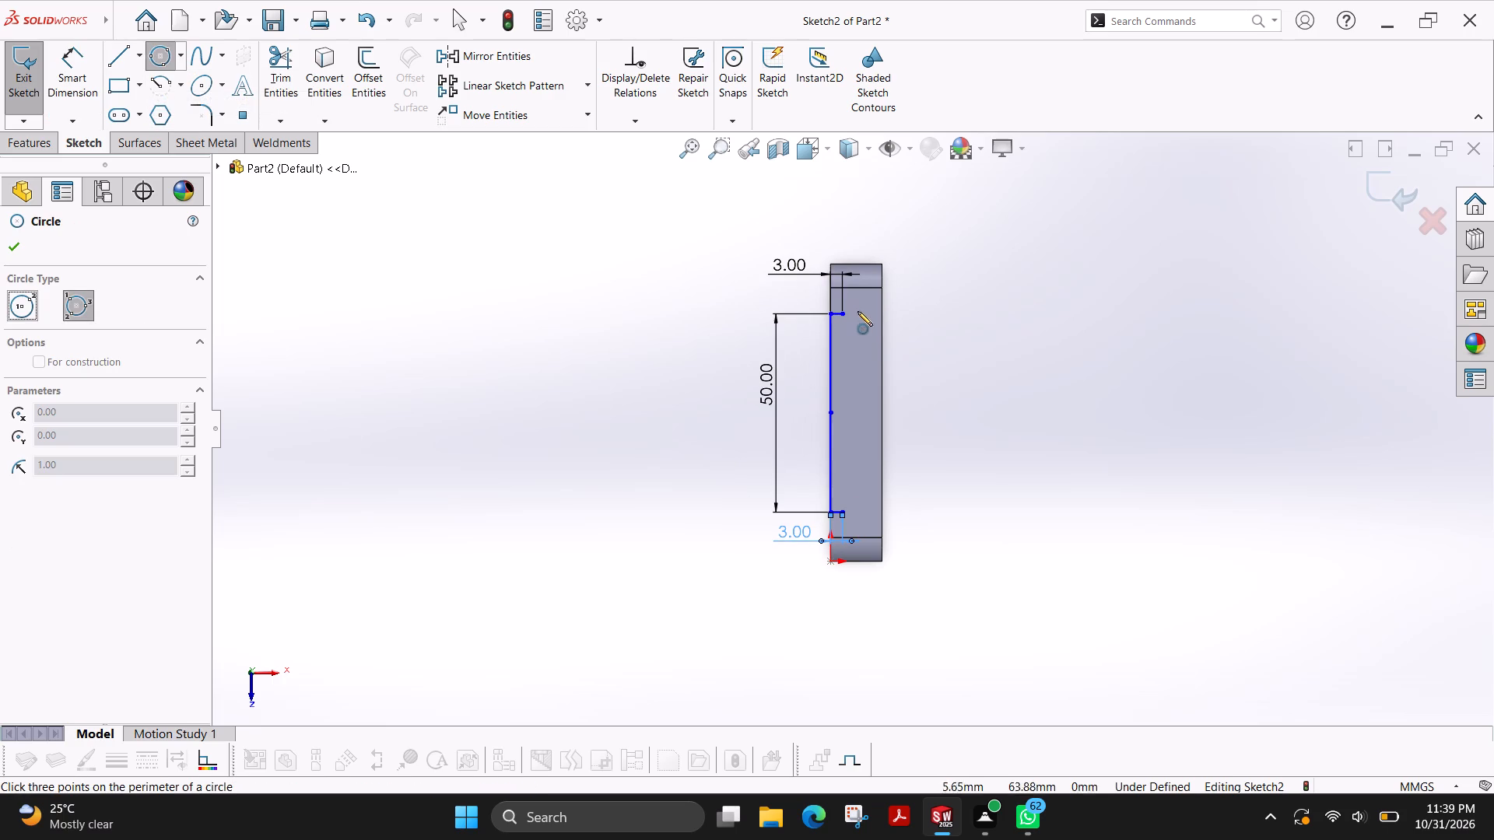
pyautogui.click(844, 315)
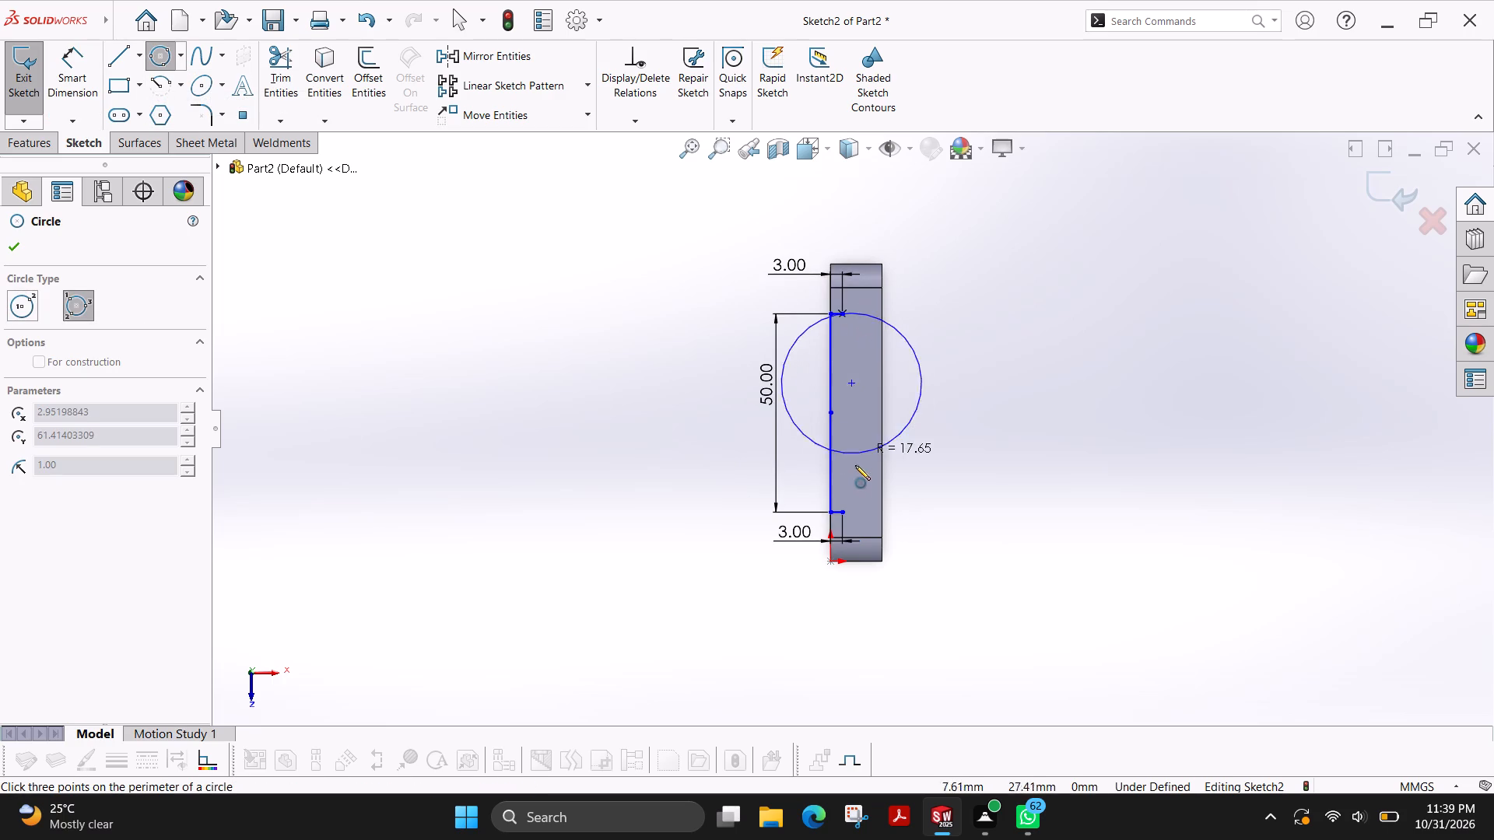
pyautogui.click(843, 515)
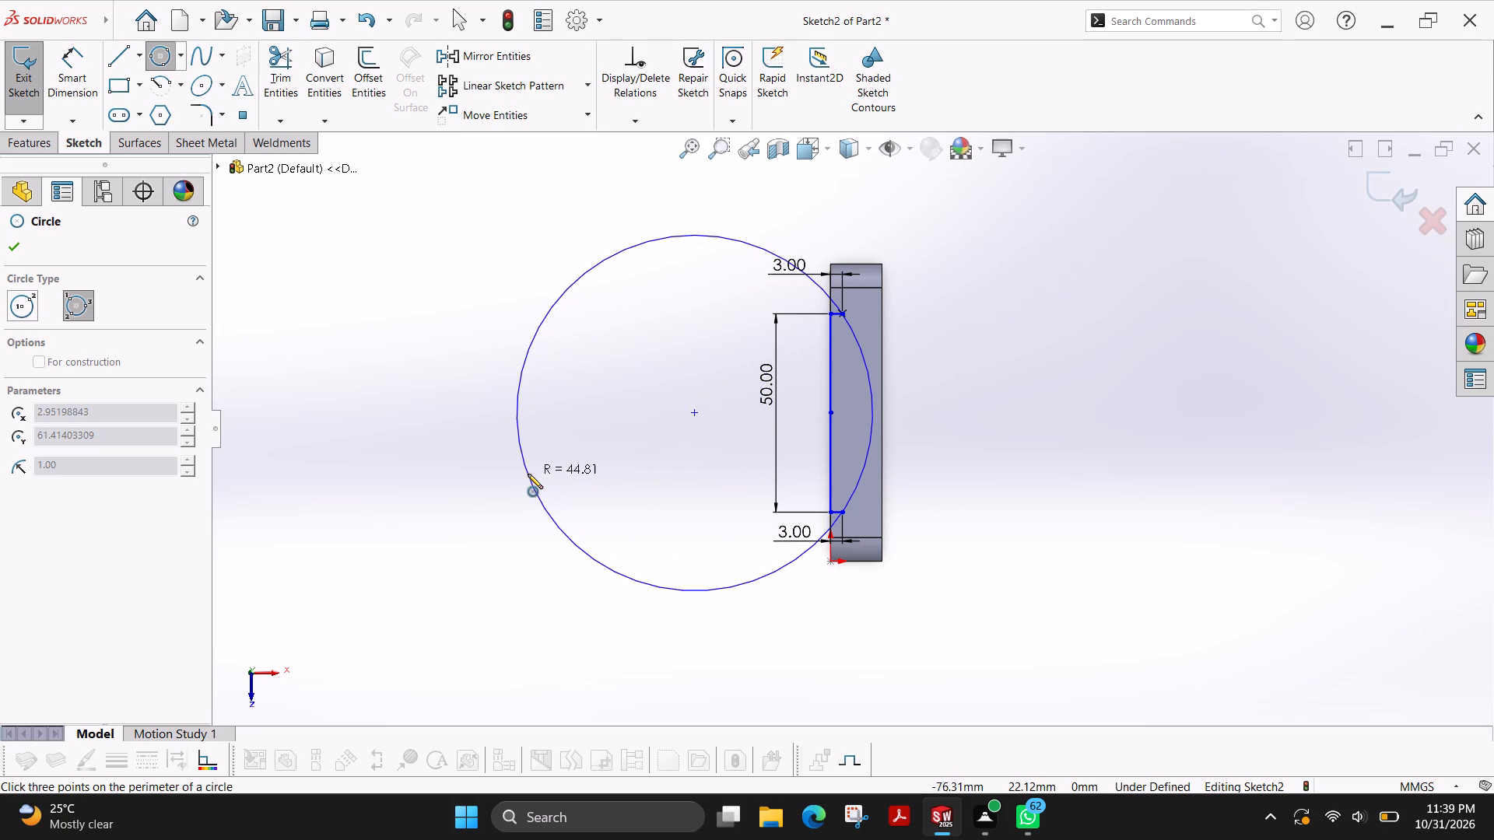
pyautogui.click(524, 474)
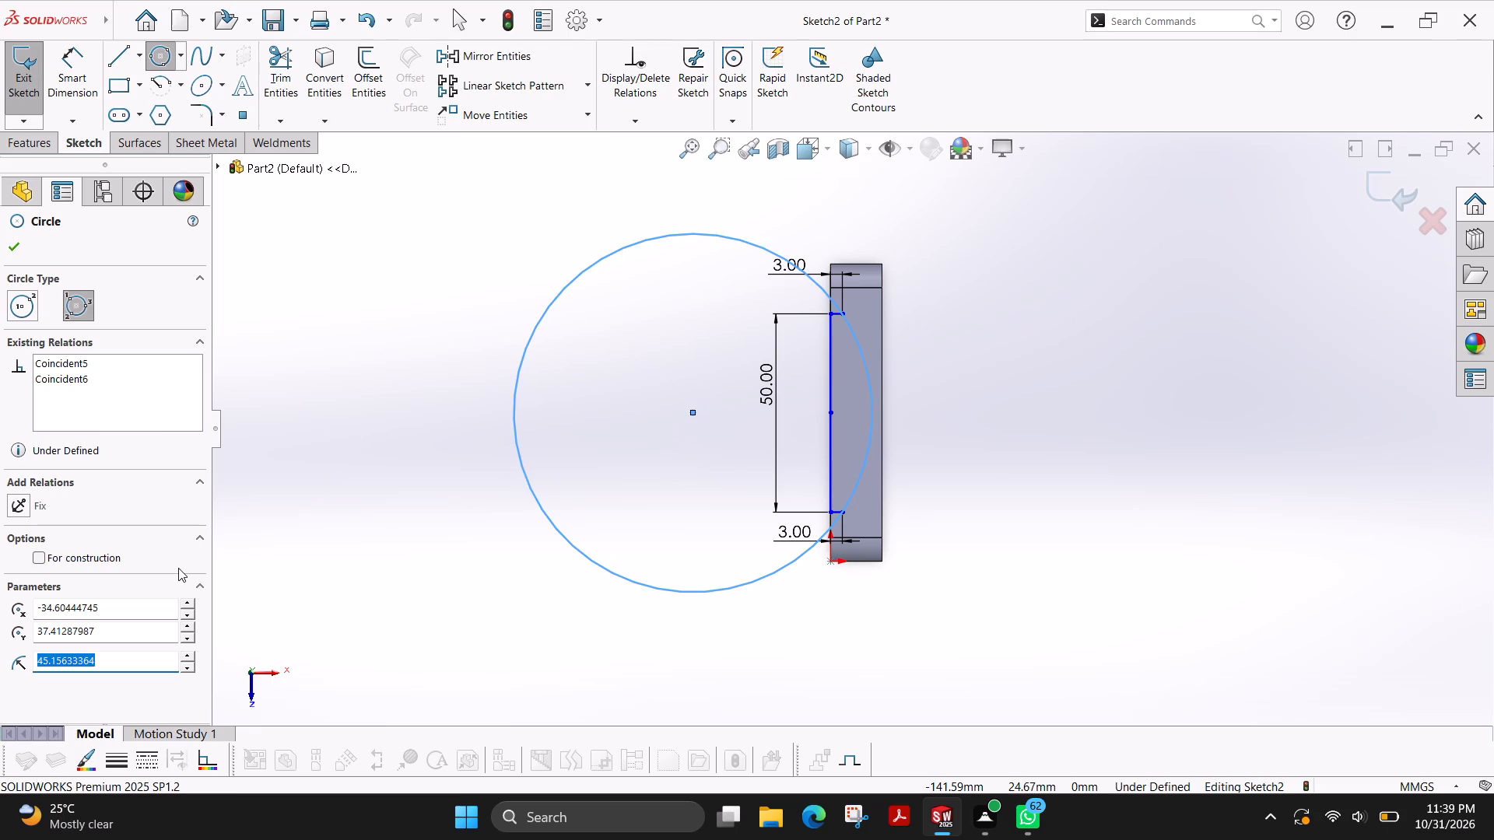
pyautogui.write('45')
pyautogui.press('Return')
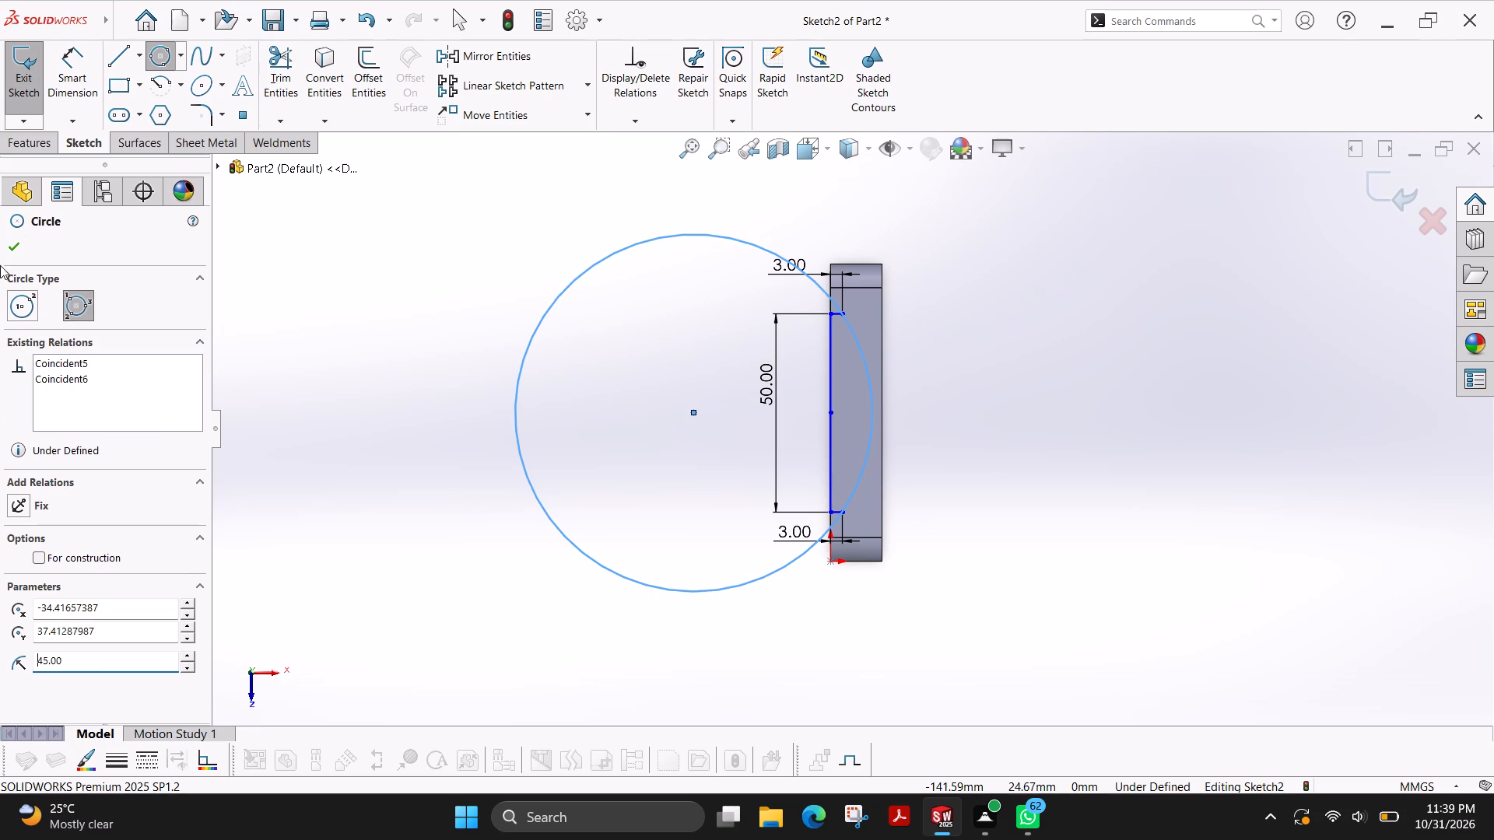
pyautogui.click(12, 247)
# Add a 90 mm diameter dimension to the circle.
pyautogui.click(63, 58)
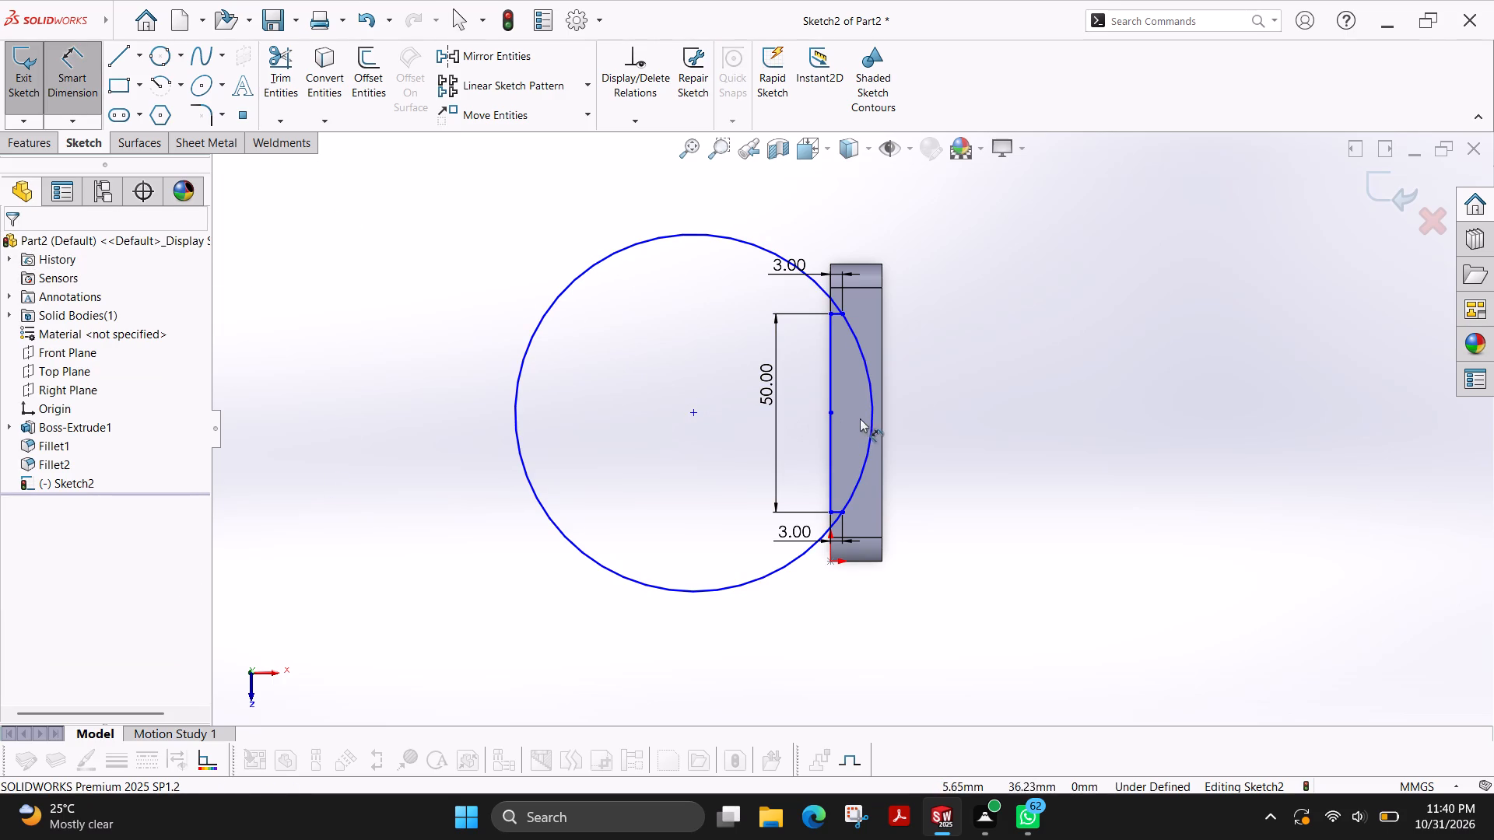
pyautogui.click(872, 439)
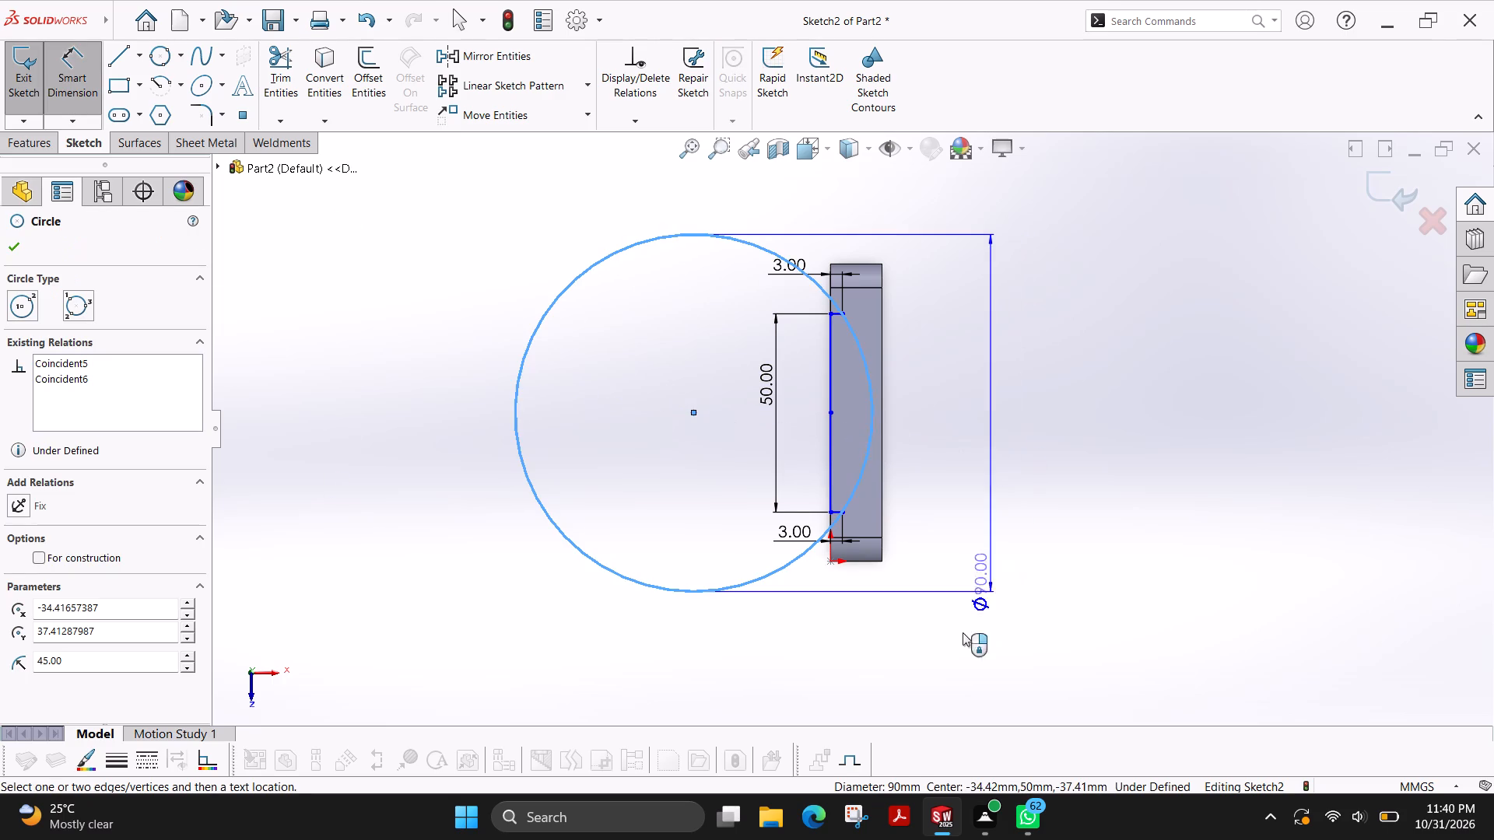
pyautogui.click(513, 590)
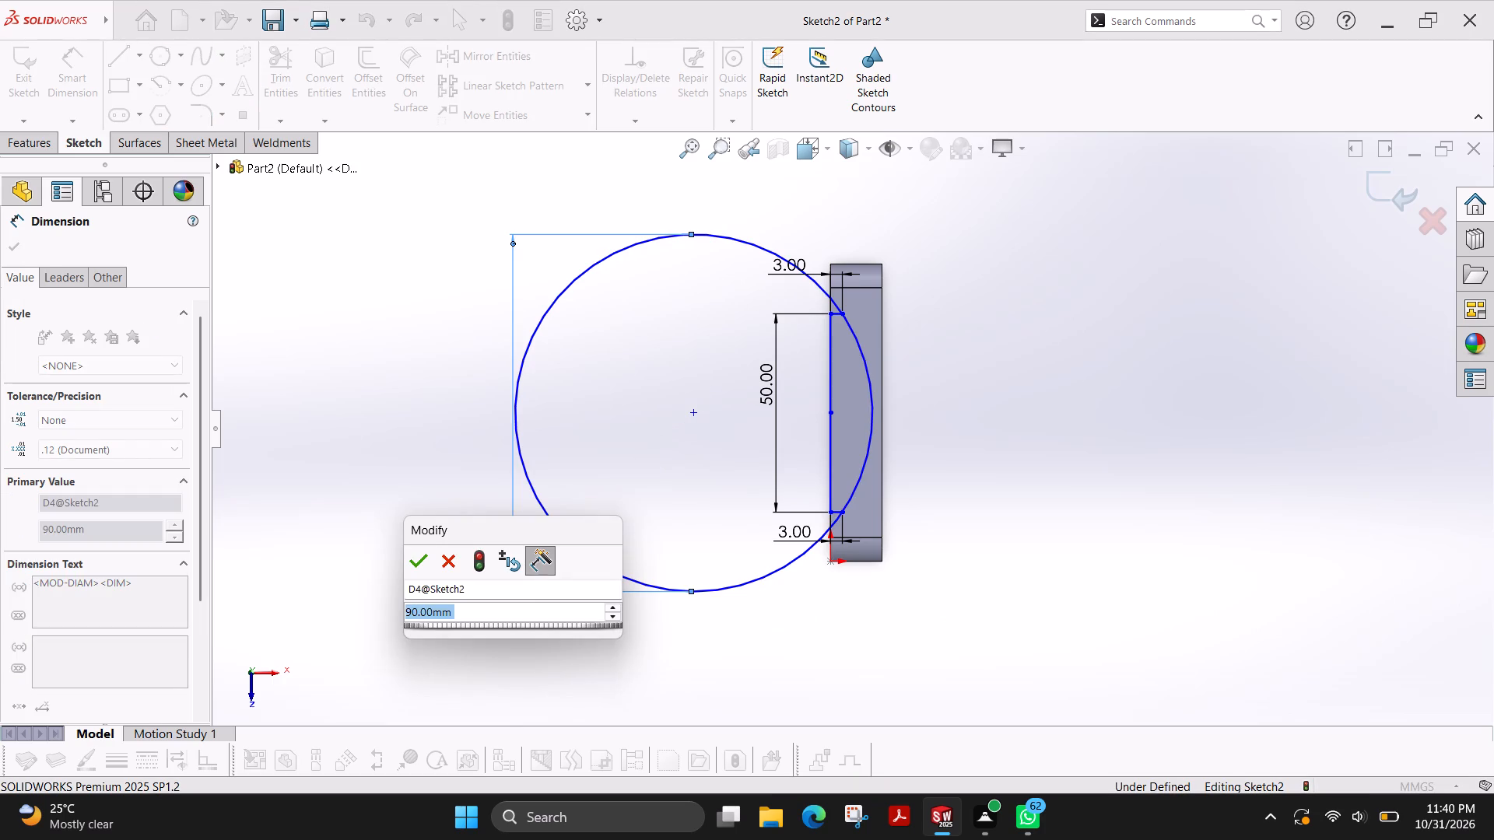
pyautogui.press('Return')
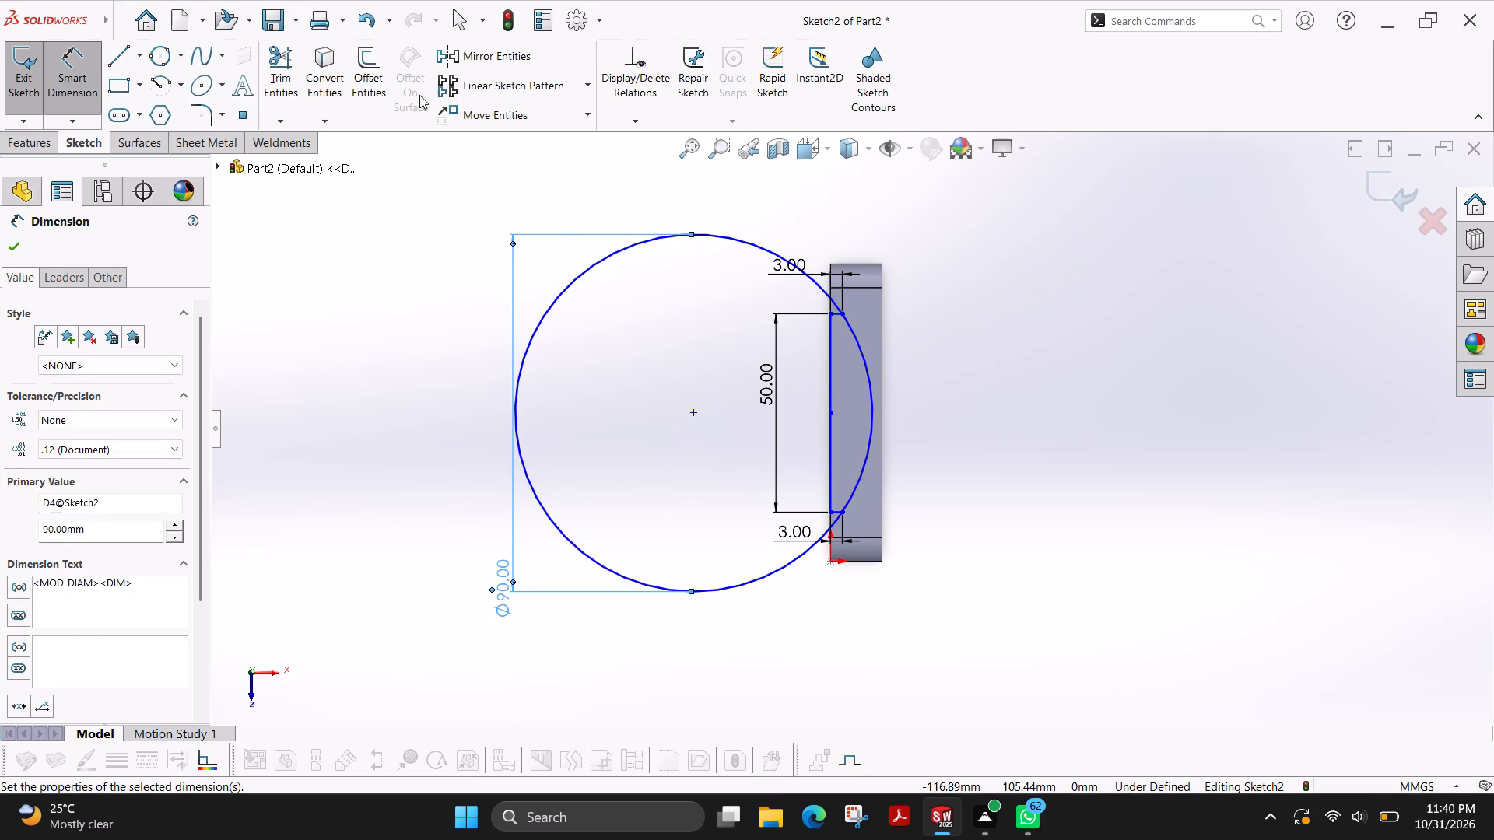
# Power-trim the large outer portion of the circle, leaving only the shallow arc between the free ends of the two stubs.
pyautogui.click(286, 72)
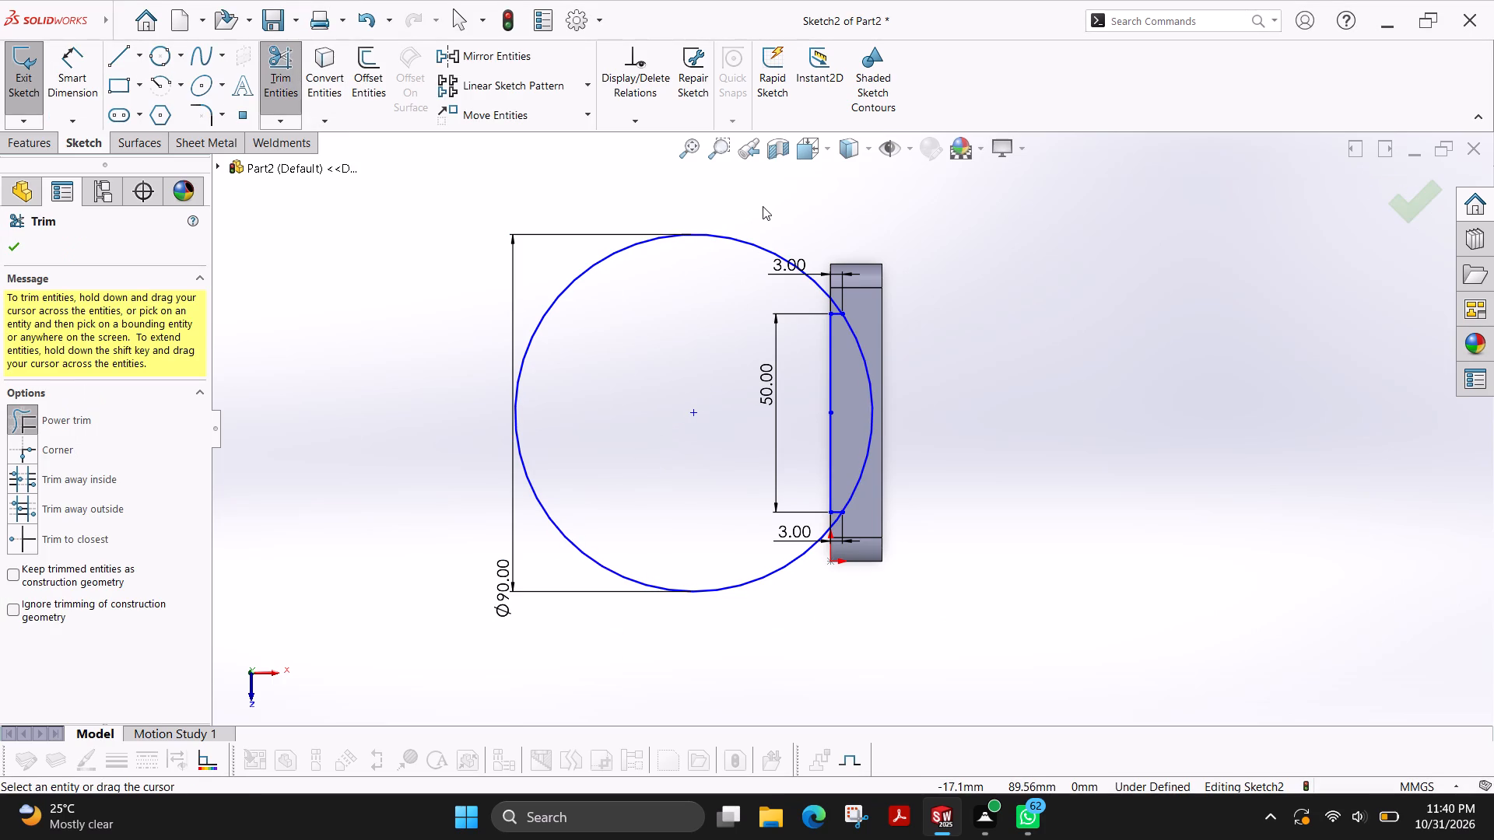
pyautogui.moveTo(763, 206); pyautogui.dragTo(718, 273)
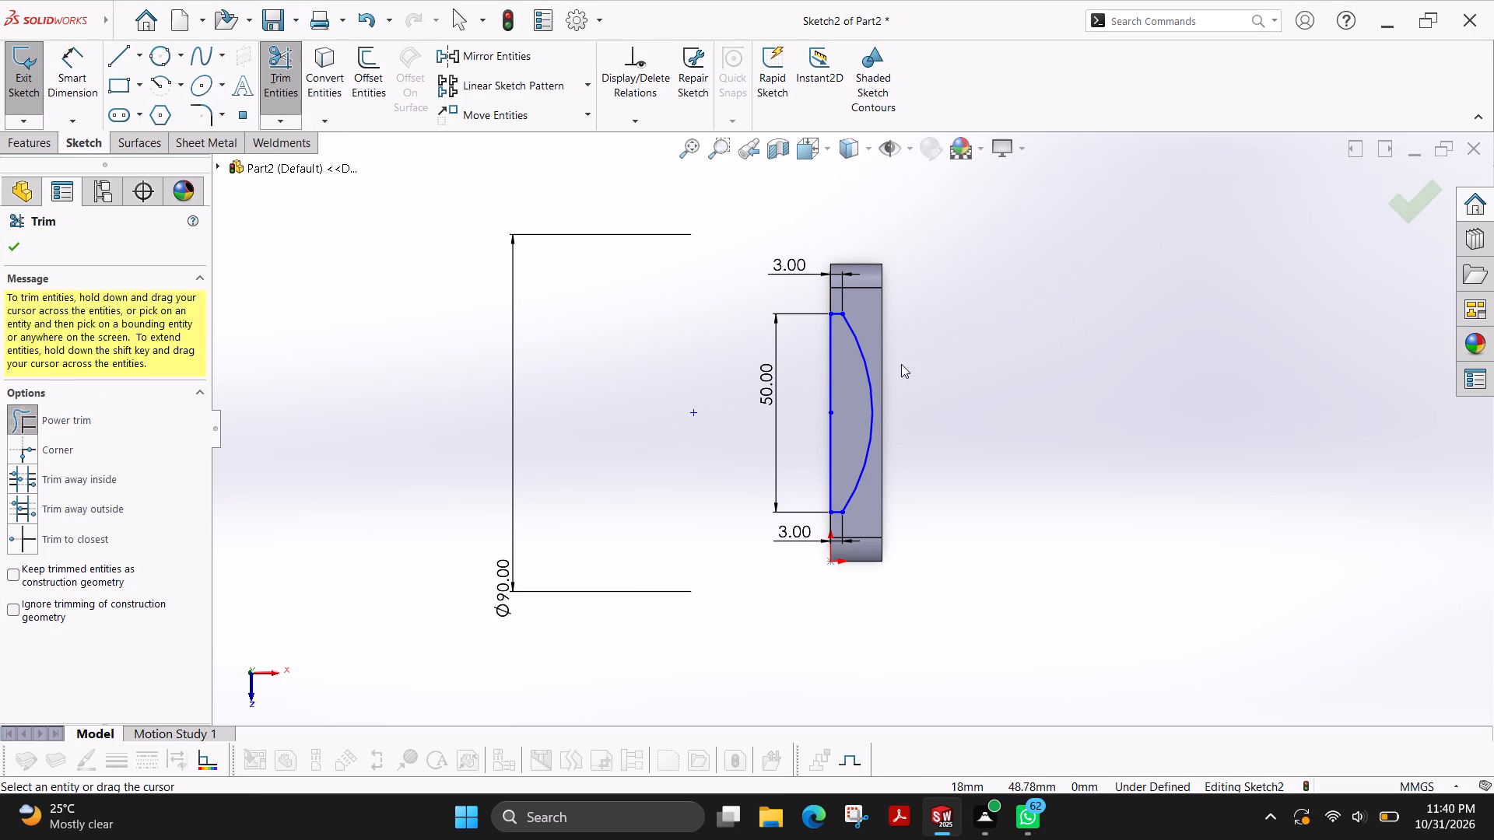
pyautogui.moveTo(570, 365); pyautogui.dragTo(434, 455)
pyautogui.press('Escape')
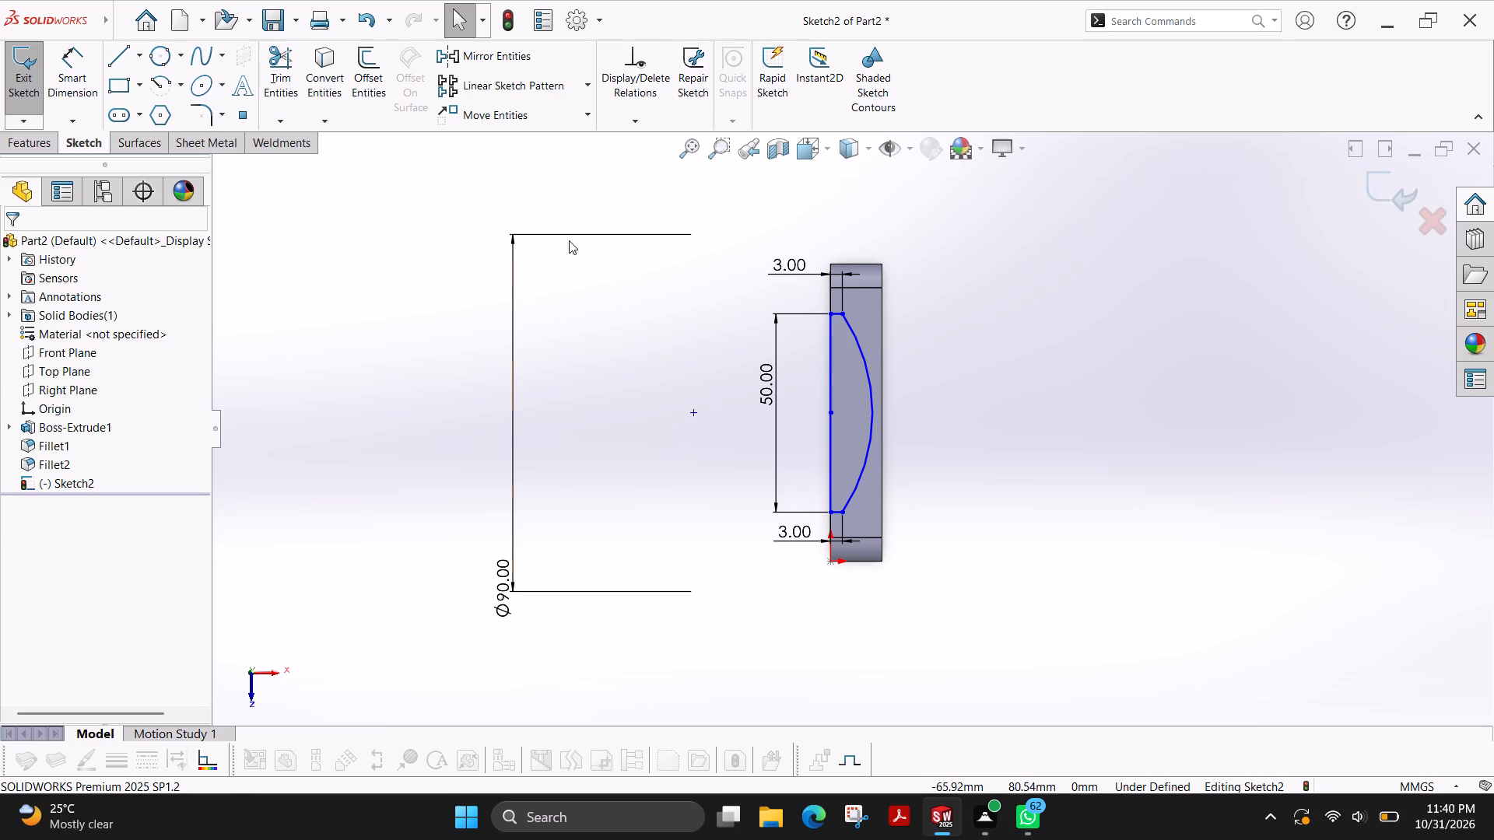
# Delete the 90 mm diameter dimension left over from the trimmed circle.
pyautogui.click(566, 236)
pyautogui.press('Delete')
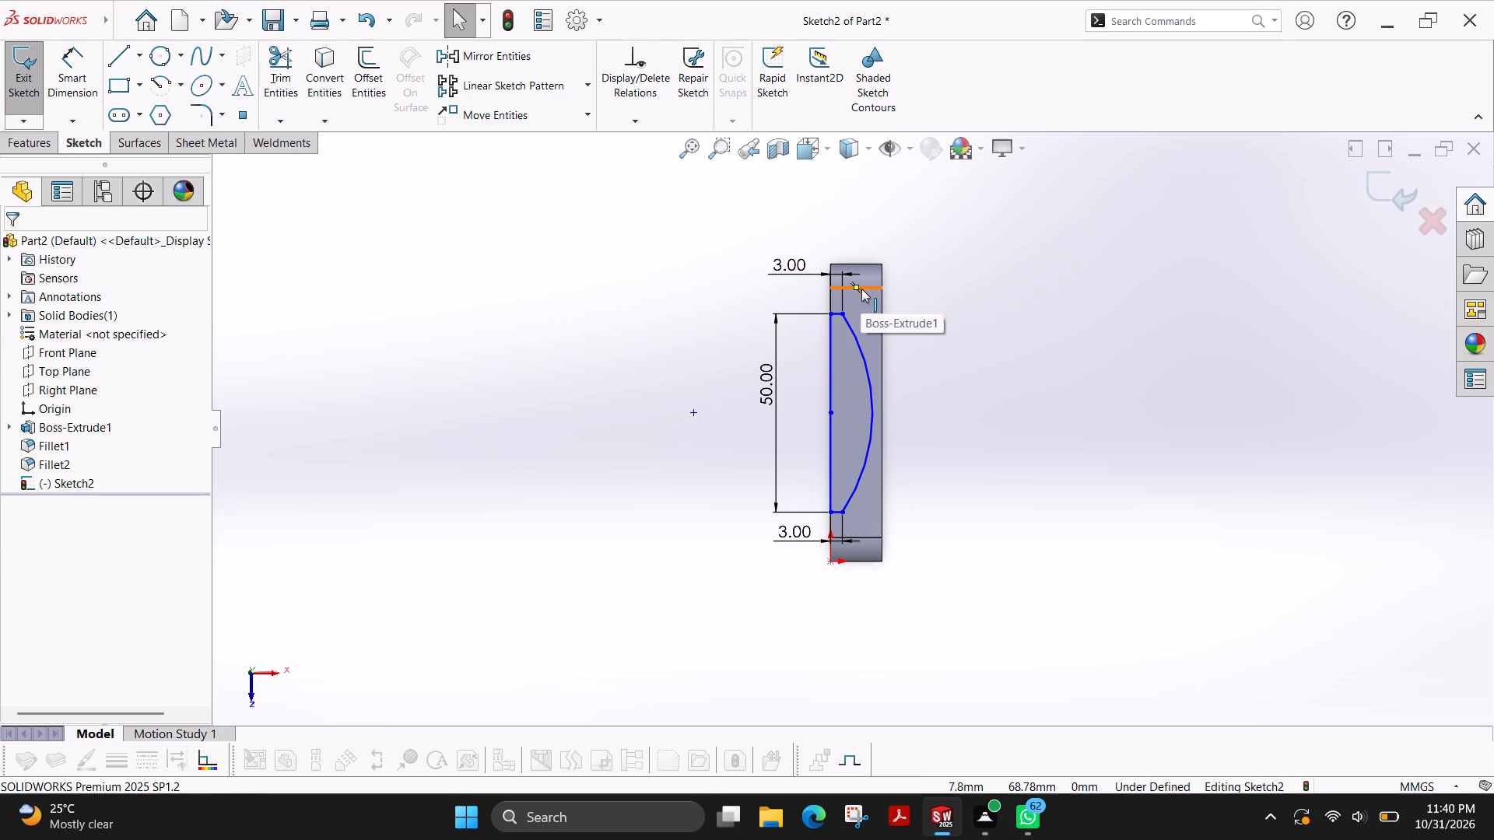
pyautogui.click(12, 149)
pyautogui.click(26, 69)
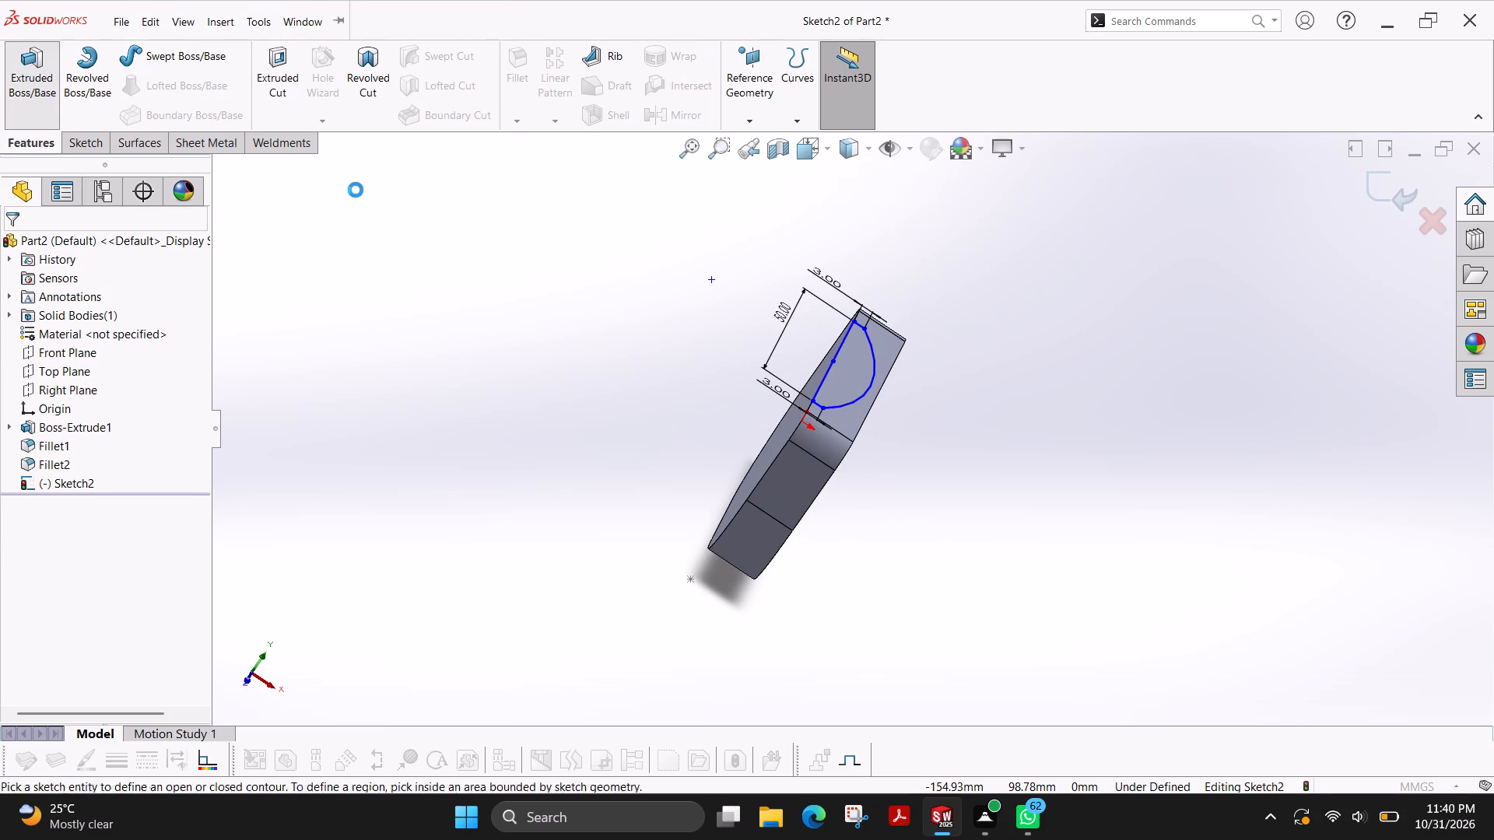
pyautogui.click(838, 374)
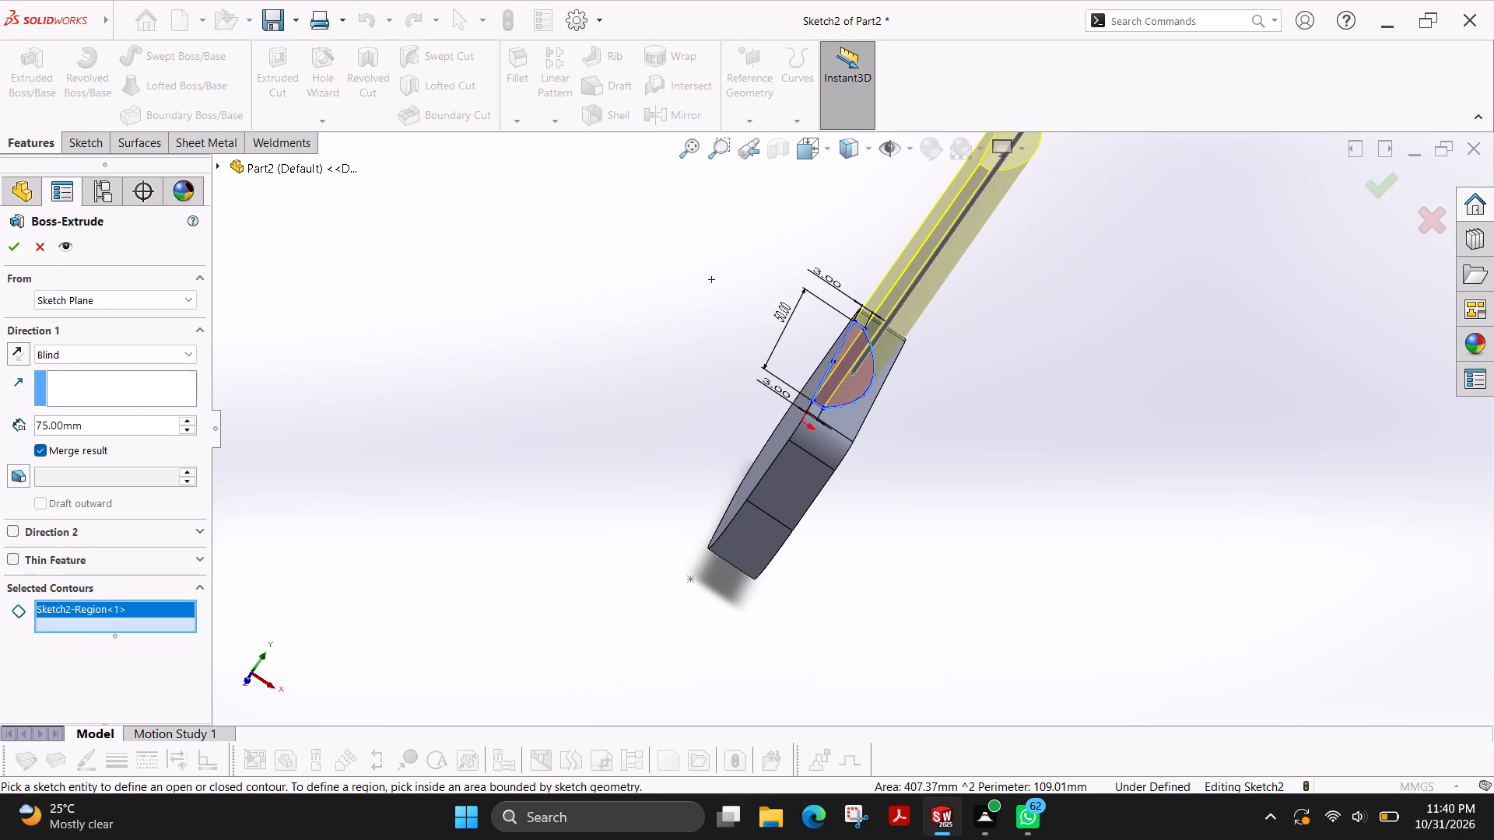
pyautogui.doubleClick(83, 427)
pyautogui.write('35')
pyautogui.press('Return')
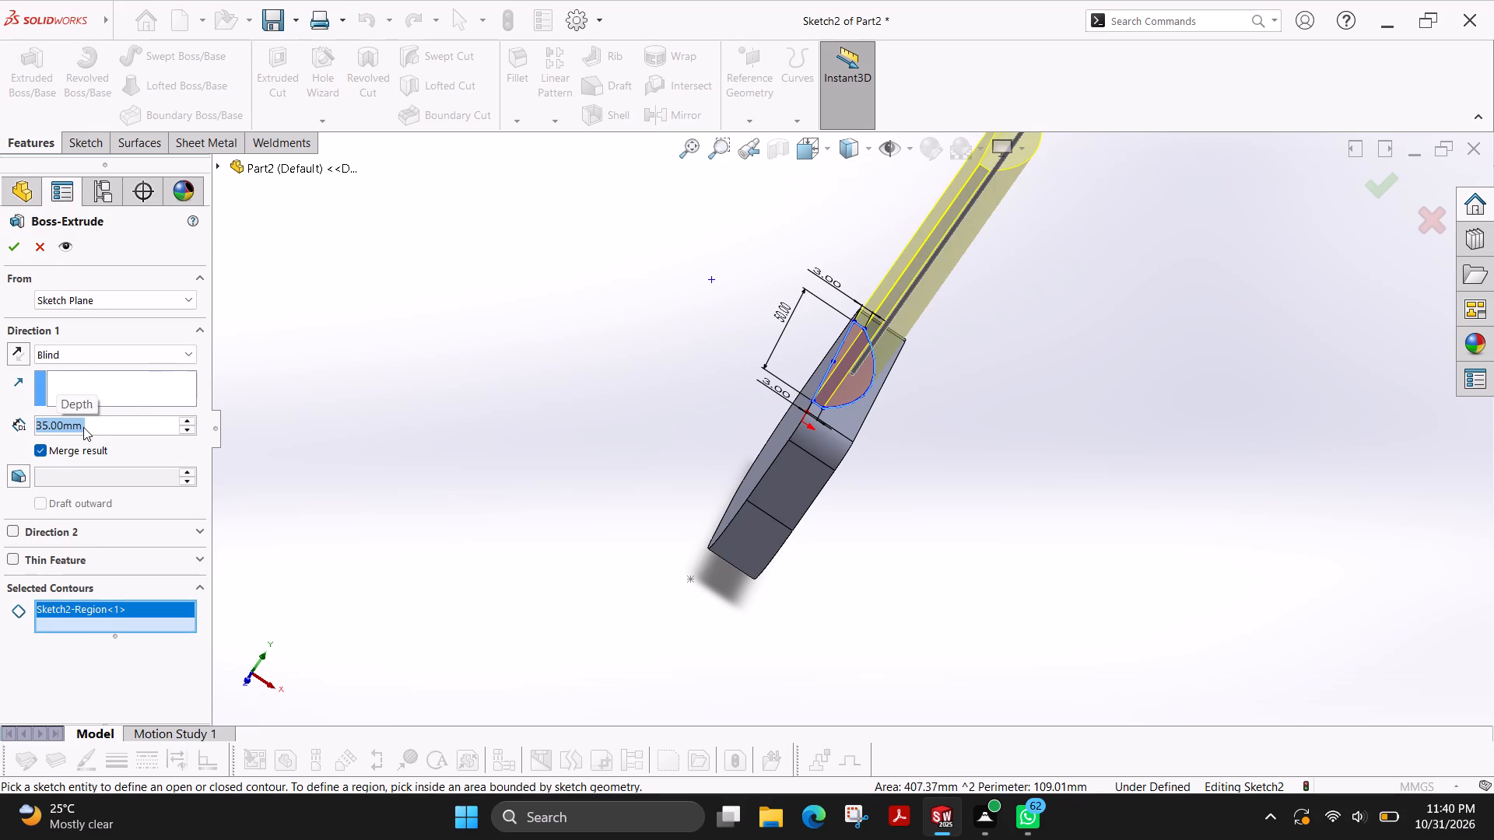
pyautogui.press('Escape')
# Extrude the closed arc profile region on the block's top face upward as a blind boss 35 mm deep, merged with the block.
pyautogui.moveTo(1089, 413); pyautogui.dragTo(1061, 380, button='middle')
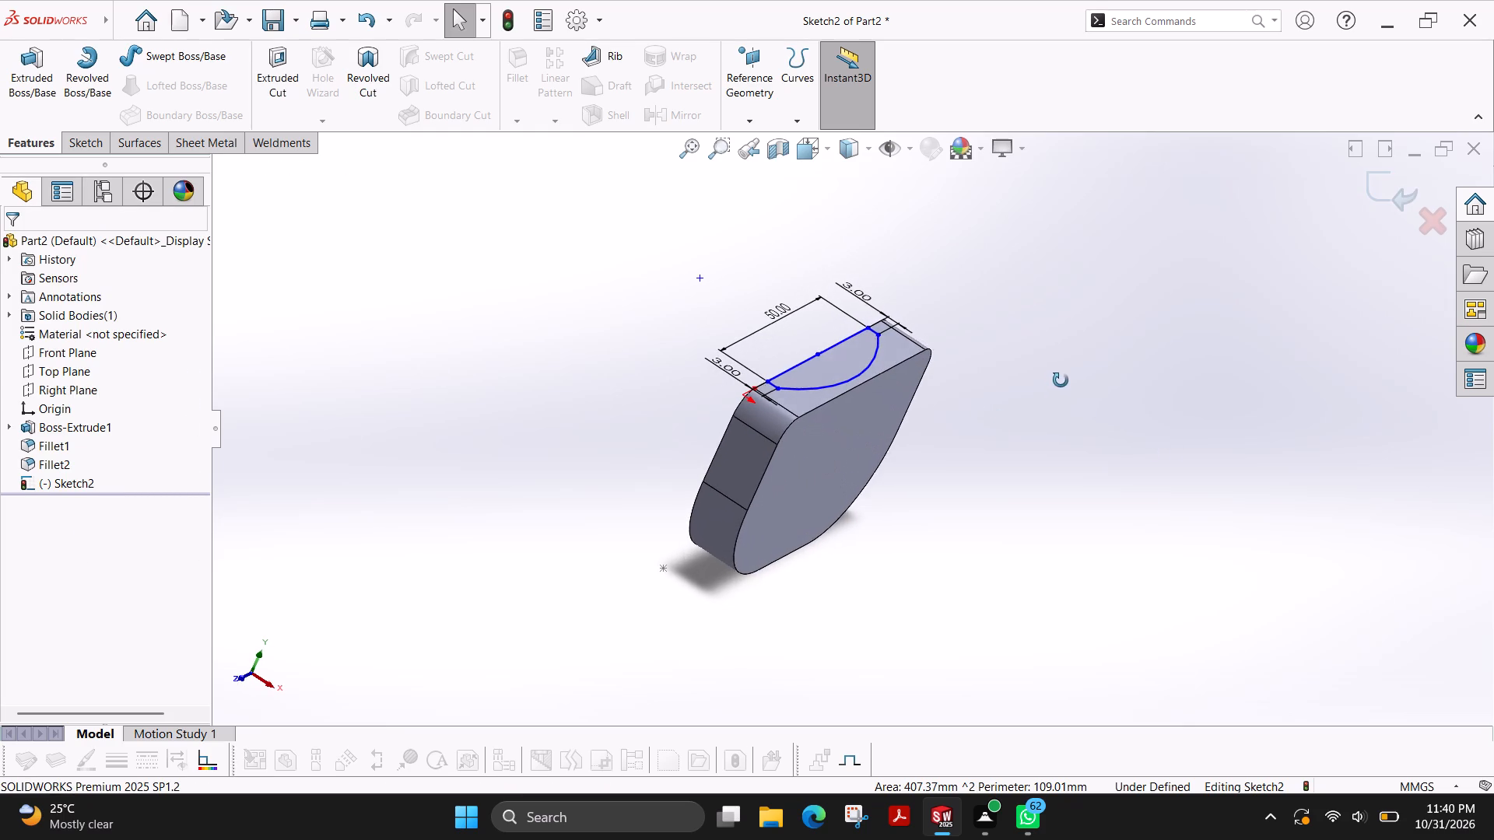
pyautogui.moveTo(1061, 380); pyautogui.dragTo(1058, 380, button='middle')
pyautogui.click(845, 364)
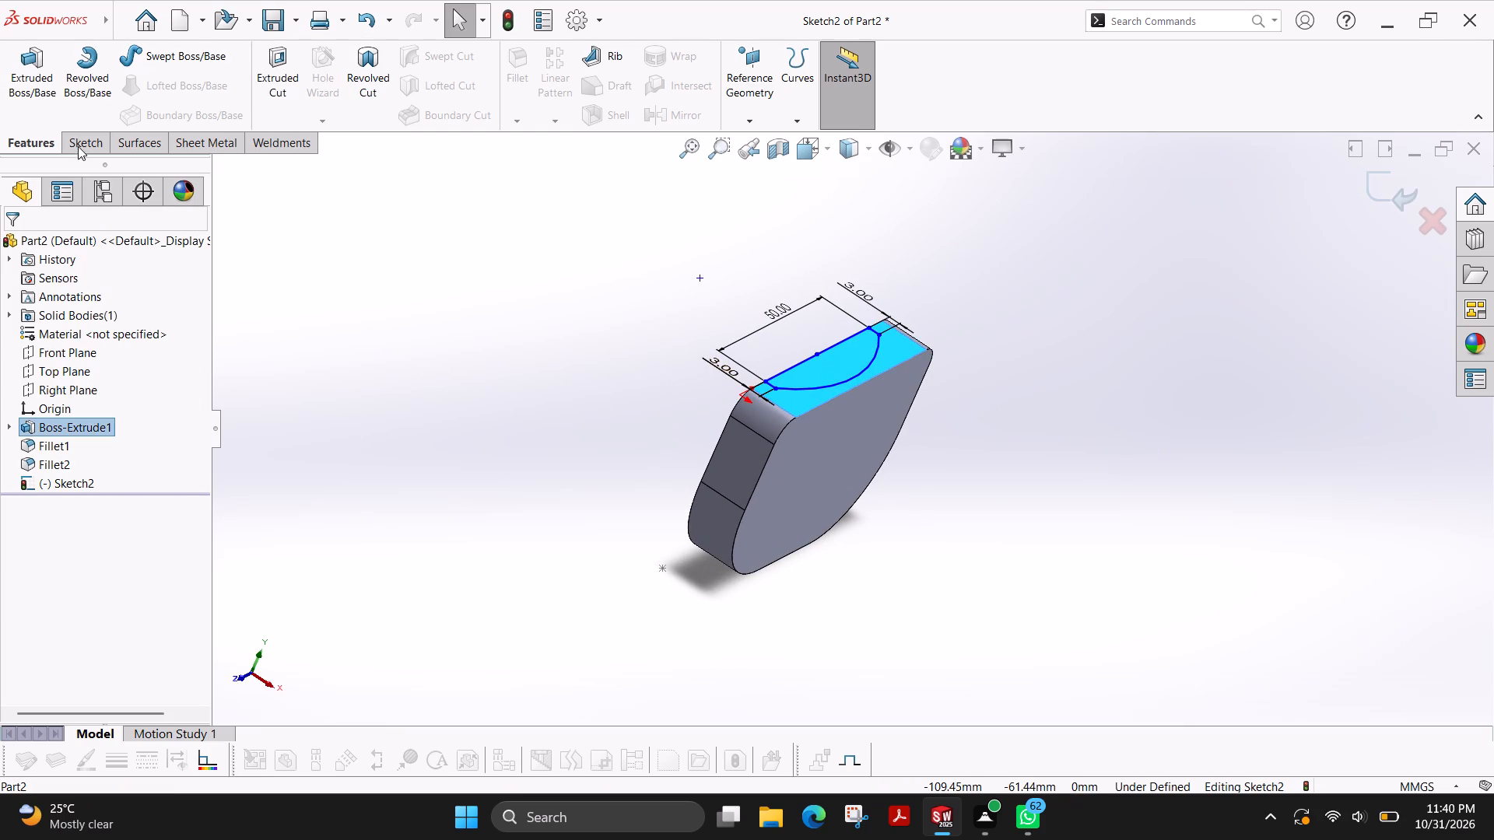
pyautogui.press('Escape')
pyautogui.click(17, 89)
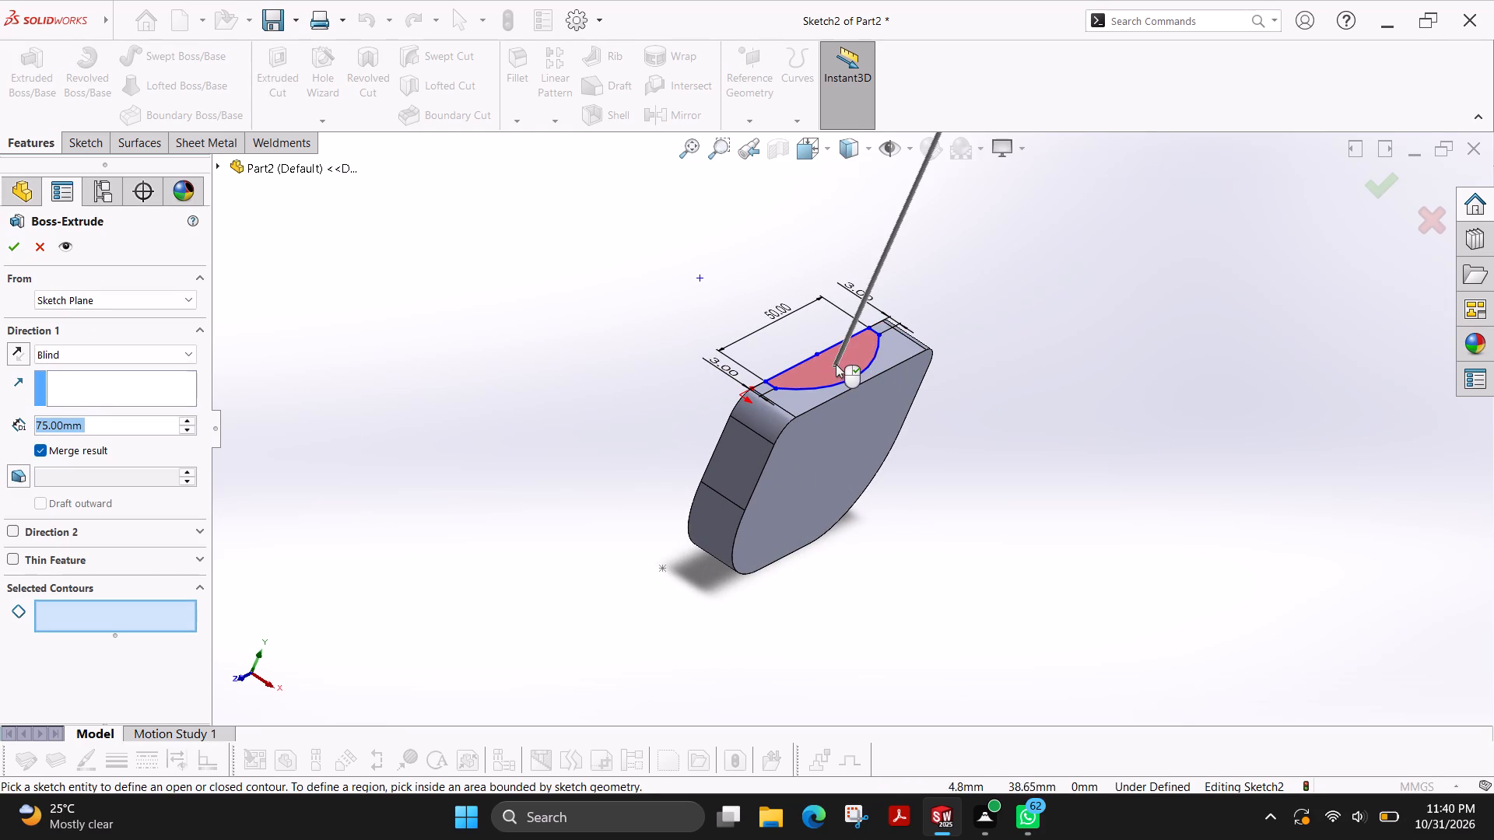
pyautogui.click(836, 364)
pyautogui.doubleClick(86, 426)
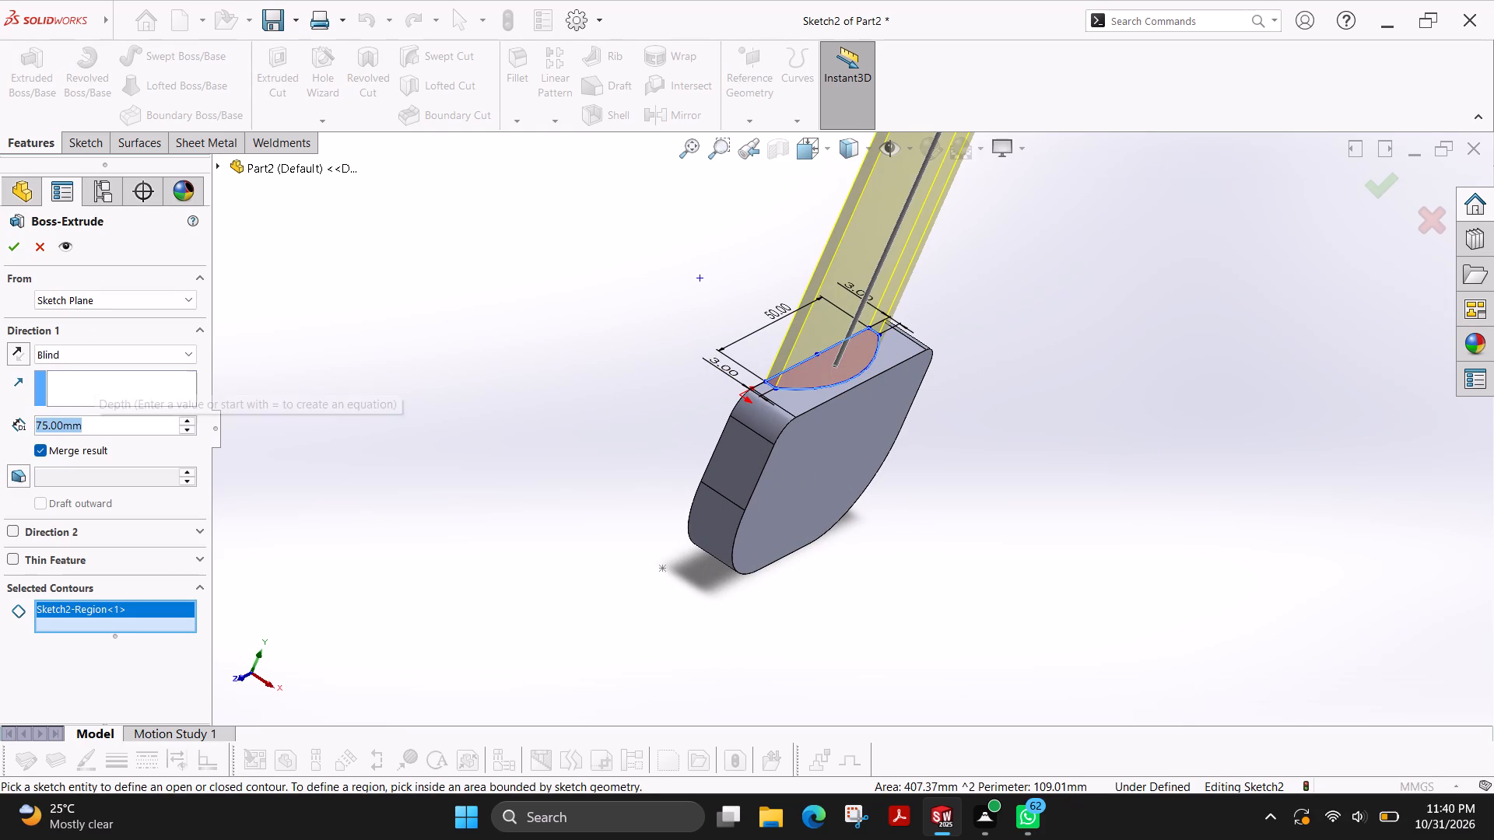
pyautogui.write('35')
pyautogui.press('Return')
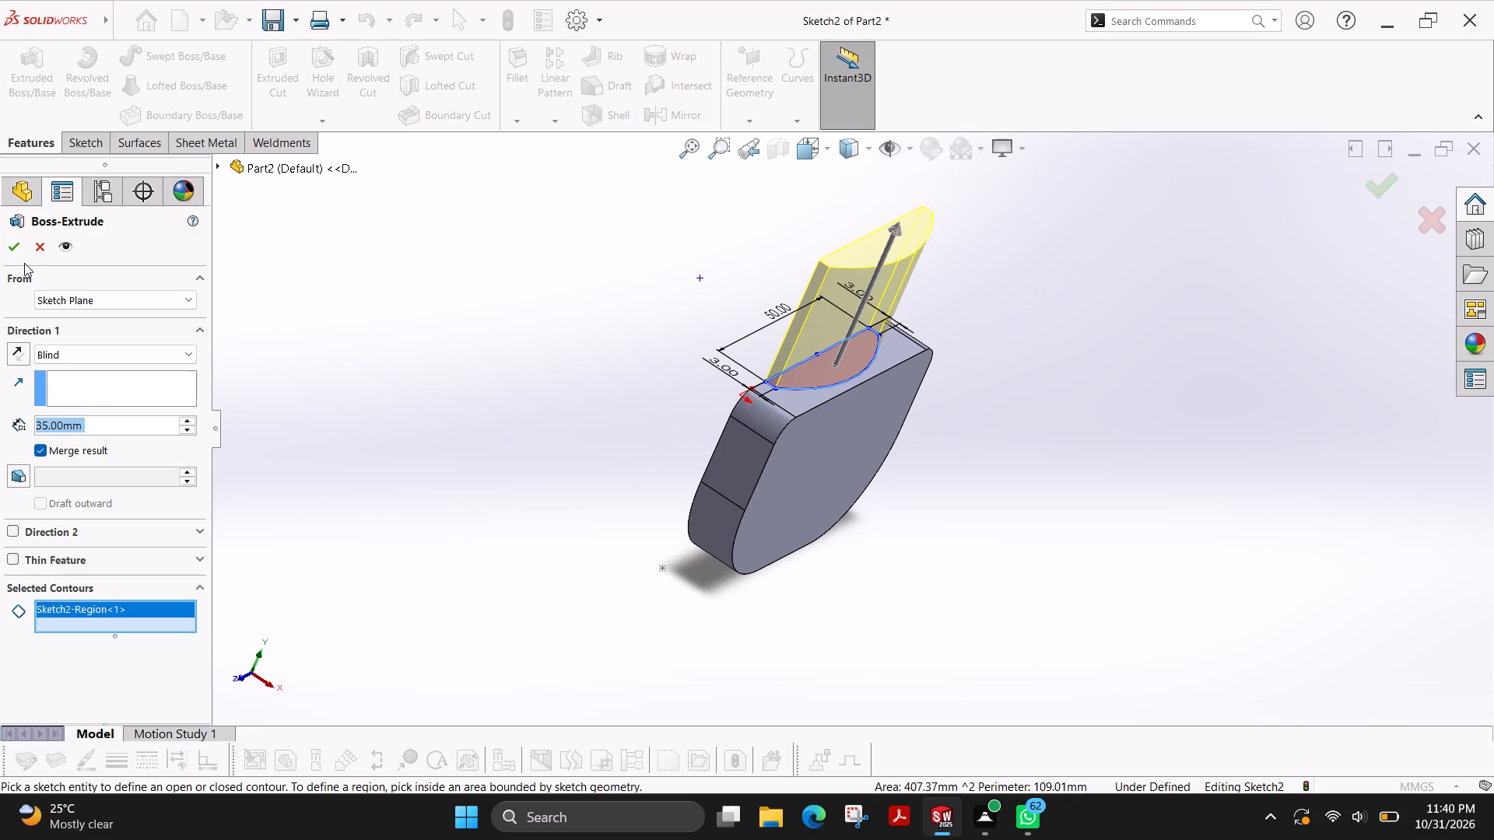
pyautogui.click(12, 246)
pyautogui.moveTo(534, 497); pyautogui.dragTo(567, 499, button='middle')
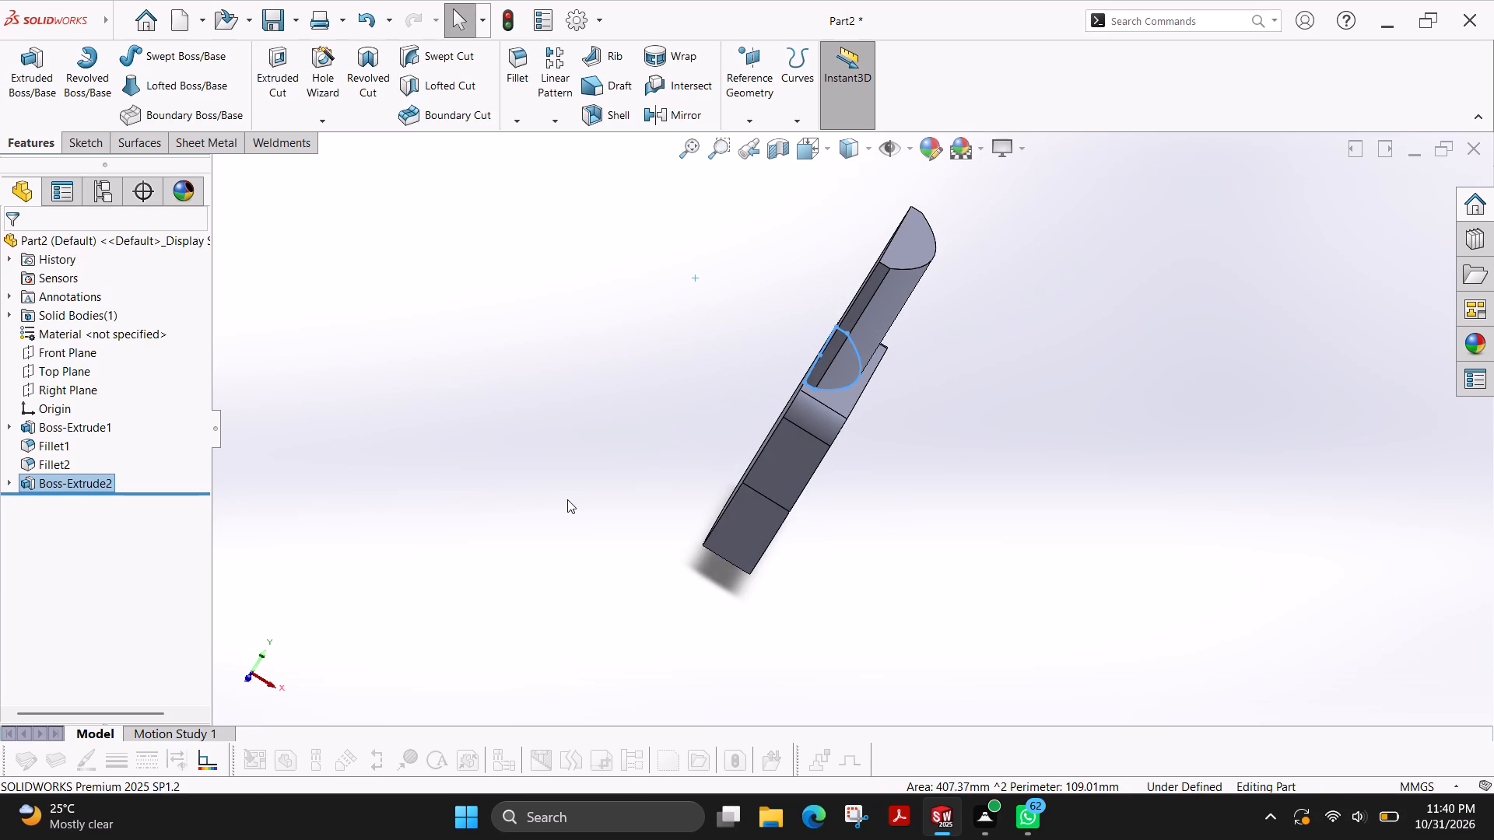
pyautogui.press('Escape')
pyautogui.moveTo(1067, 355); pyautogui.dragTo(1038, 321, button='middle')
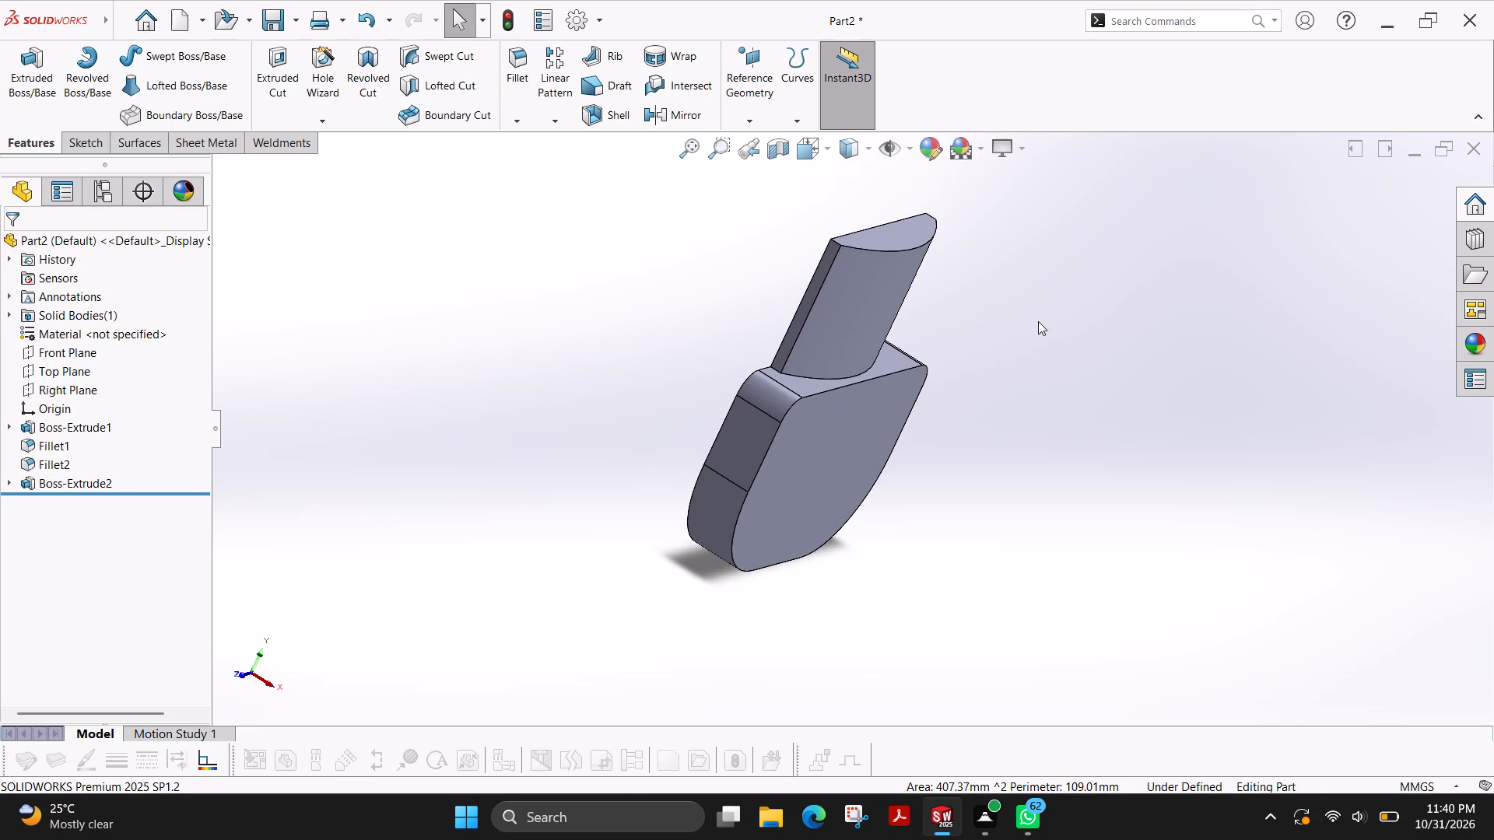
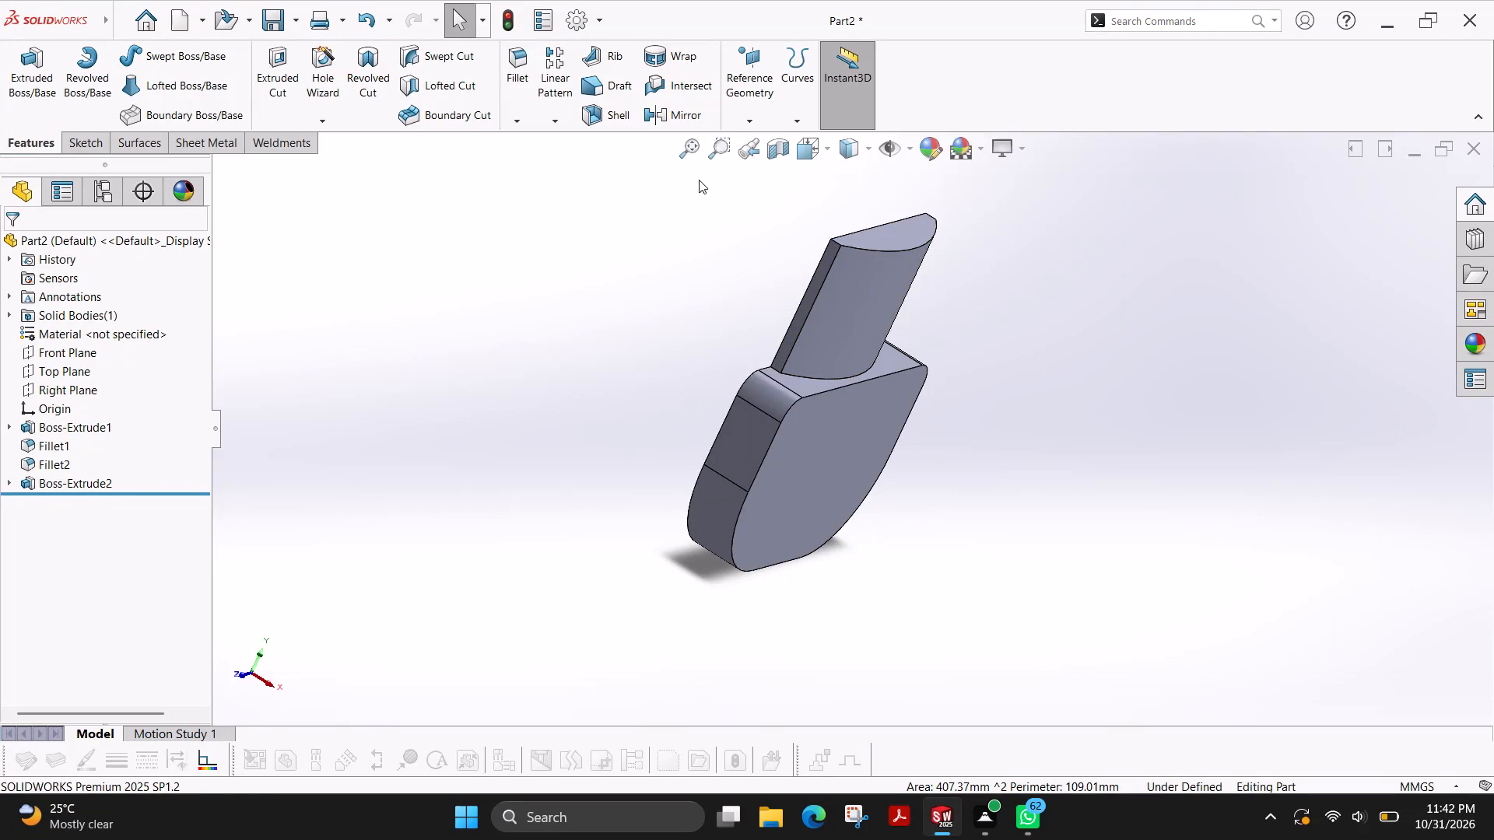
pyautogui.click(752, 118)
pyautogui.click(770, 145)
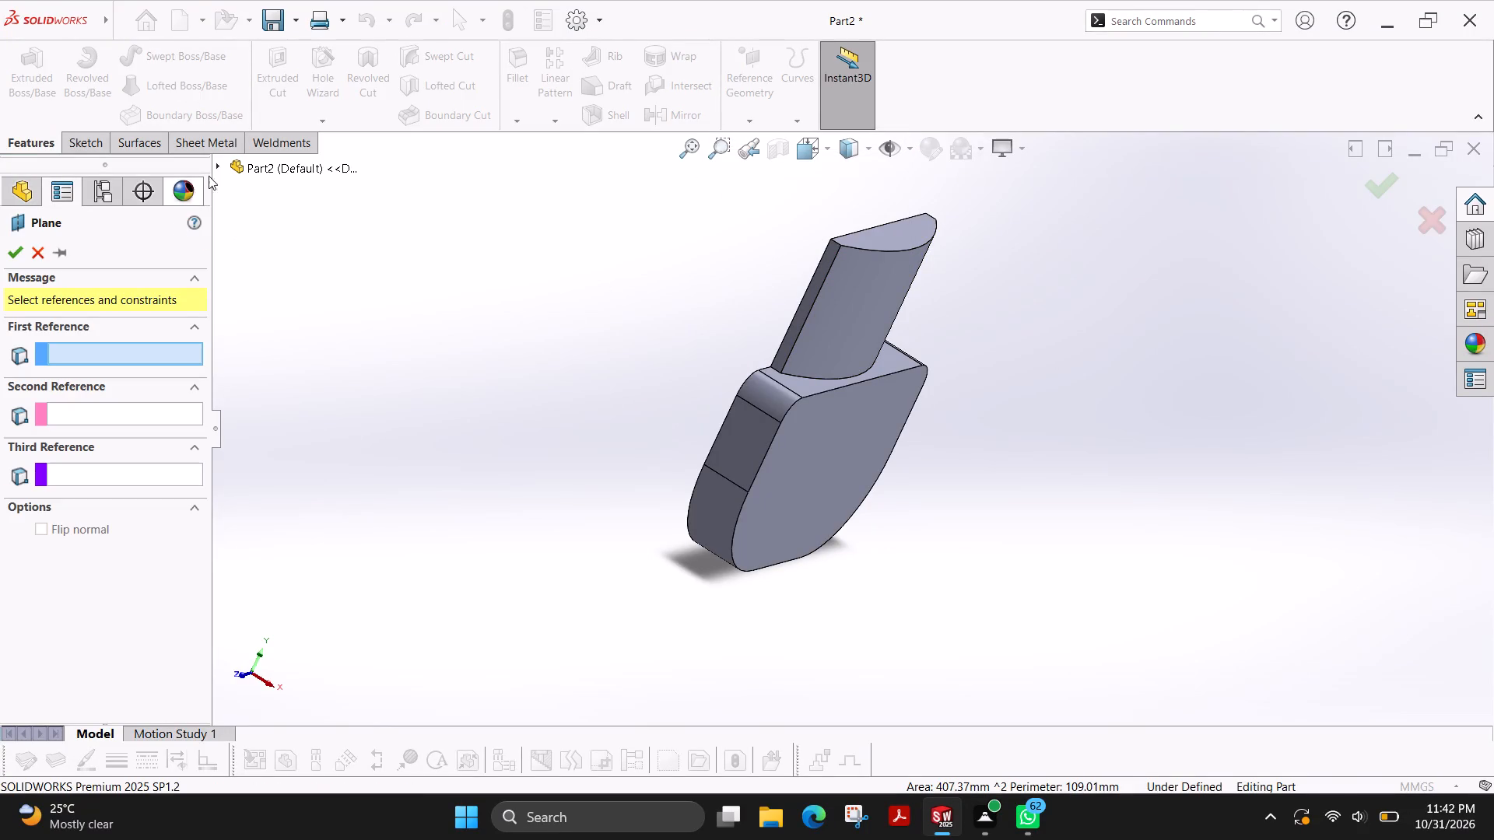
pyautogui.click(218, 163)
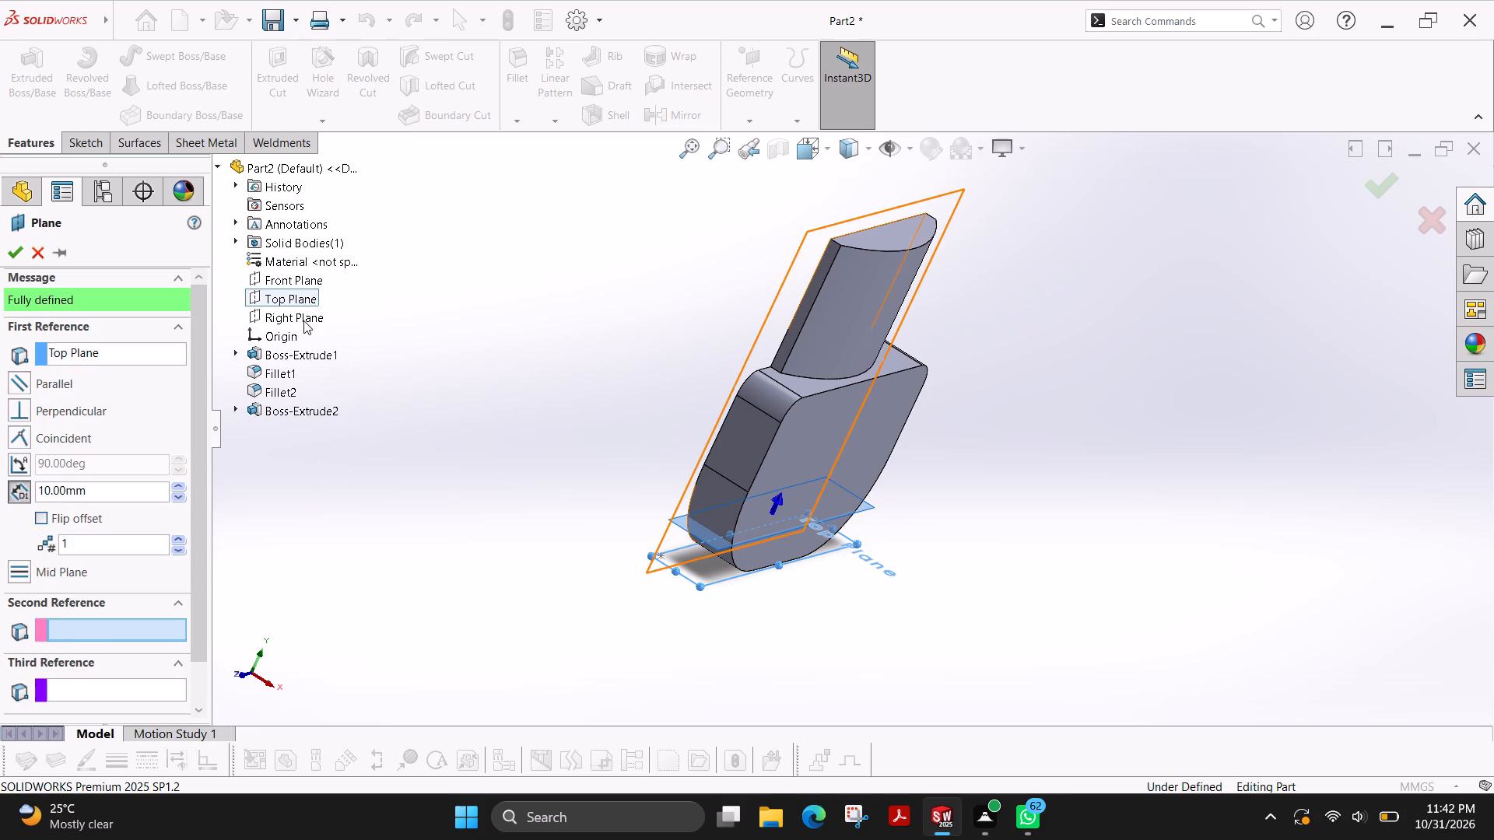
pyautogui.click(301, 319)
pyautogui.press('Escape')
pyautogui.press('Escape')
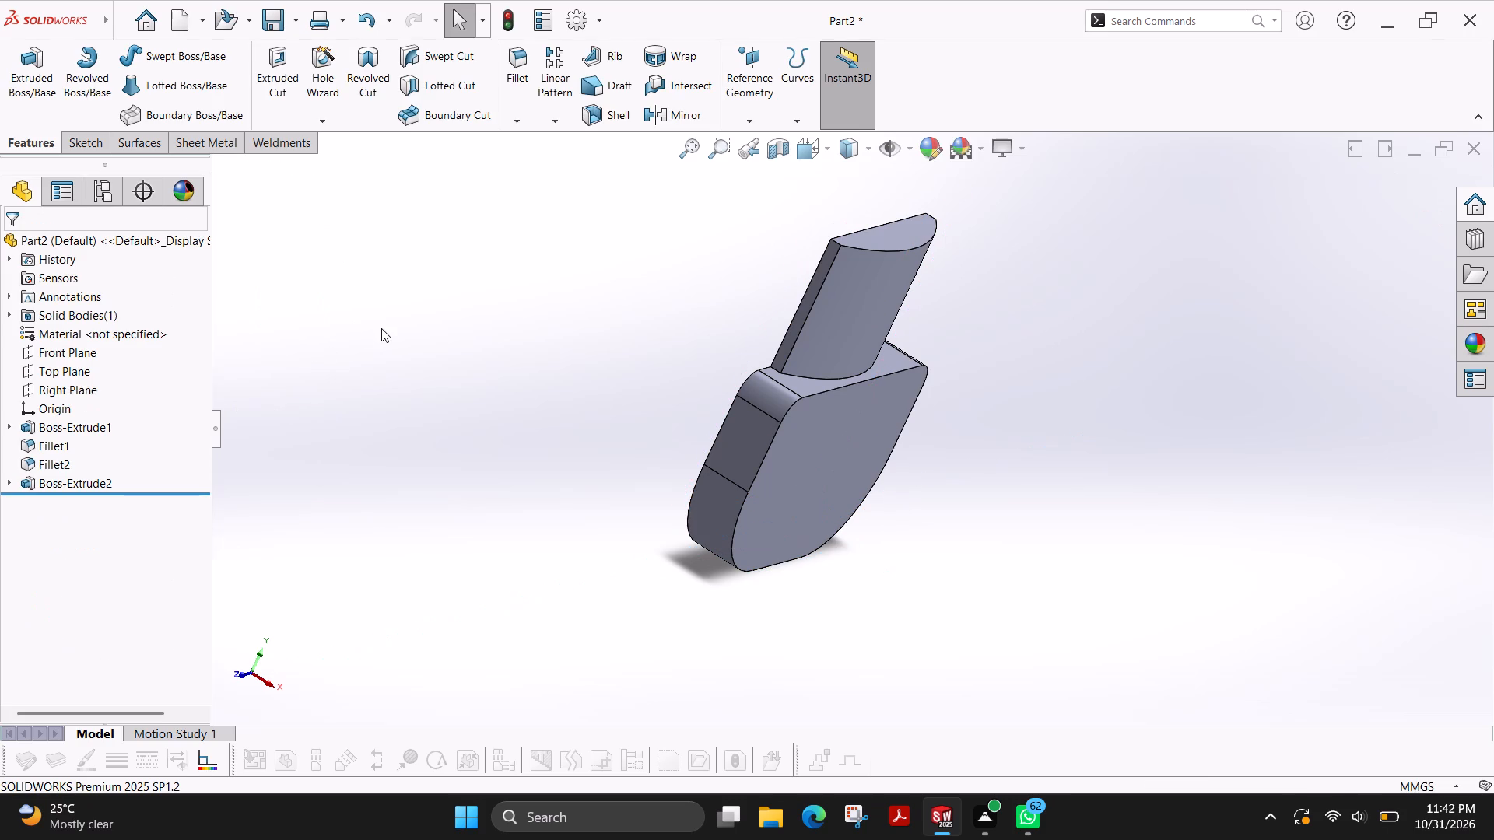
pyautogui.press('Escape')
# Create a reference plane offset 30 mm above the Top Plane.
pyautogui.click(759, 119)
pyautogui.click(766, 142)
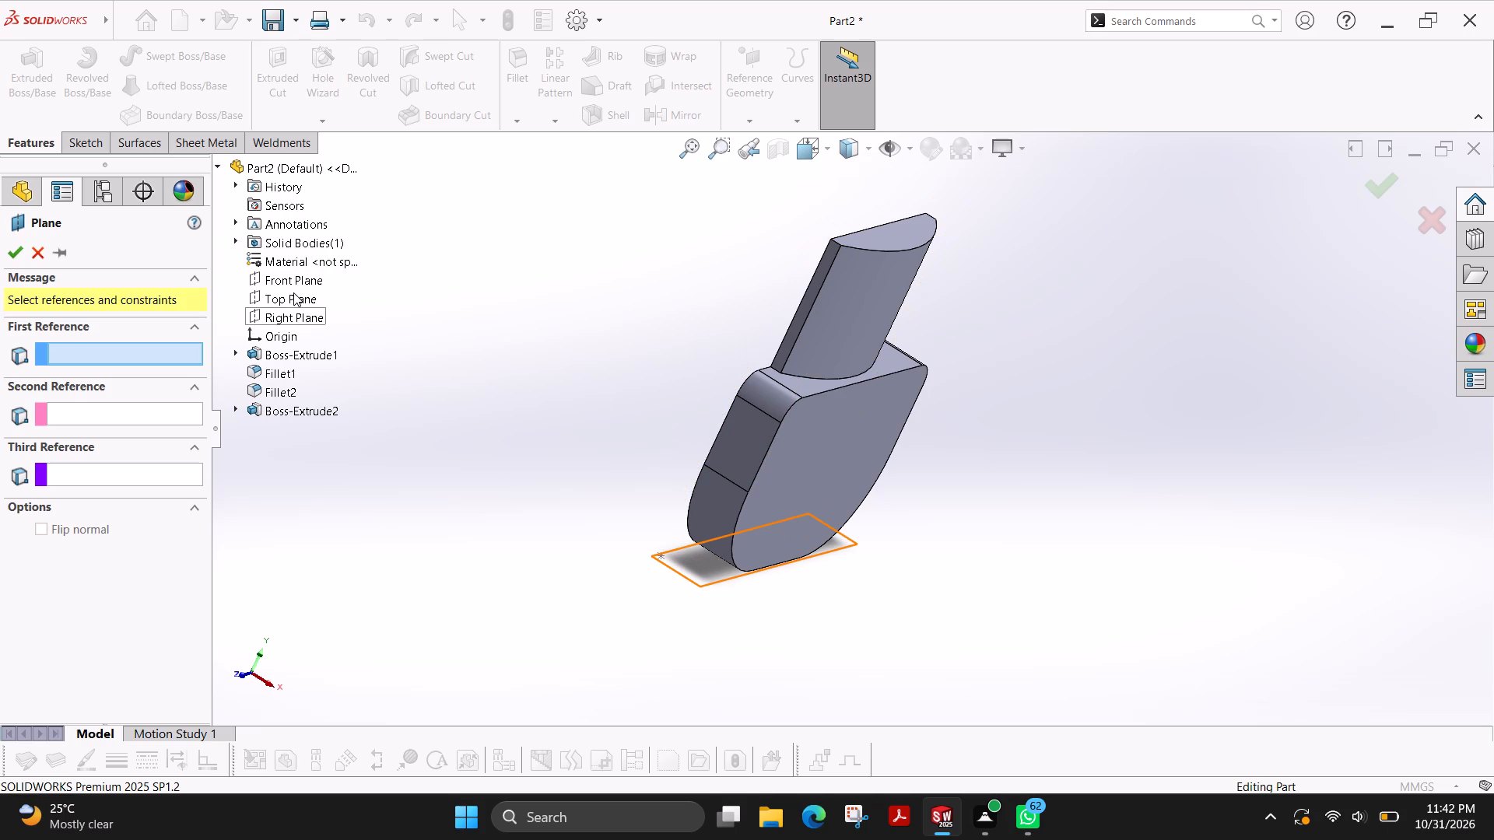
pyautogui.click(293, 292)
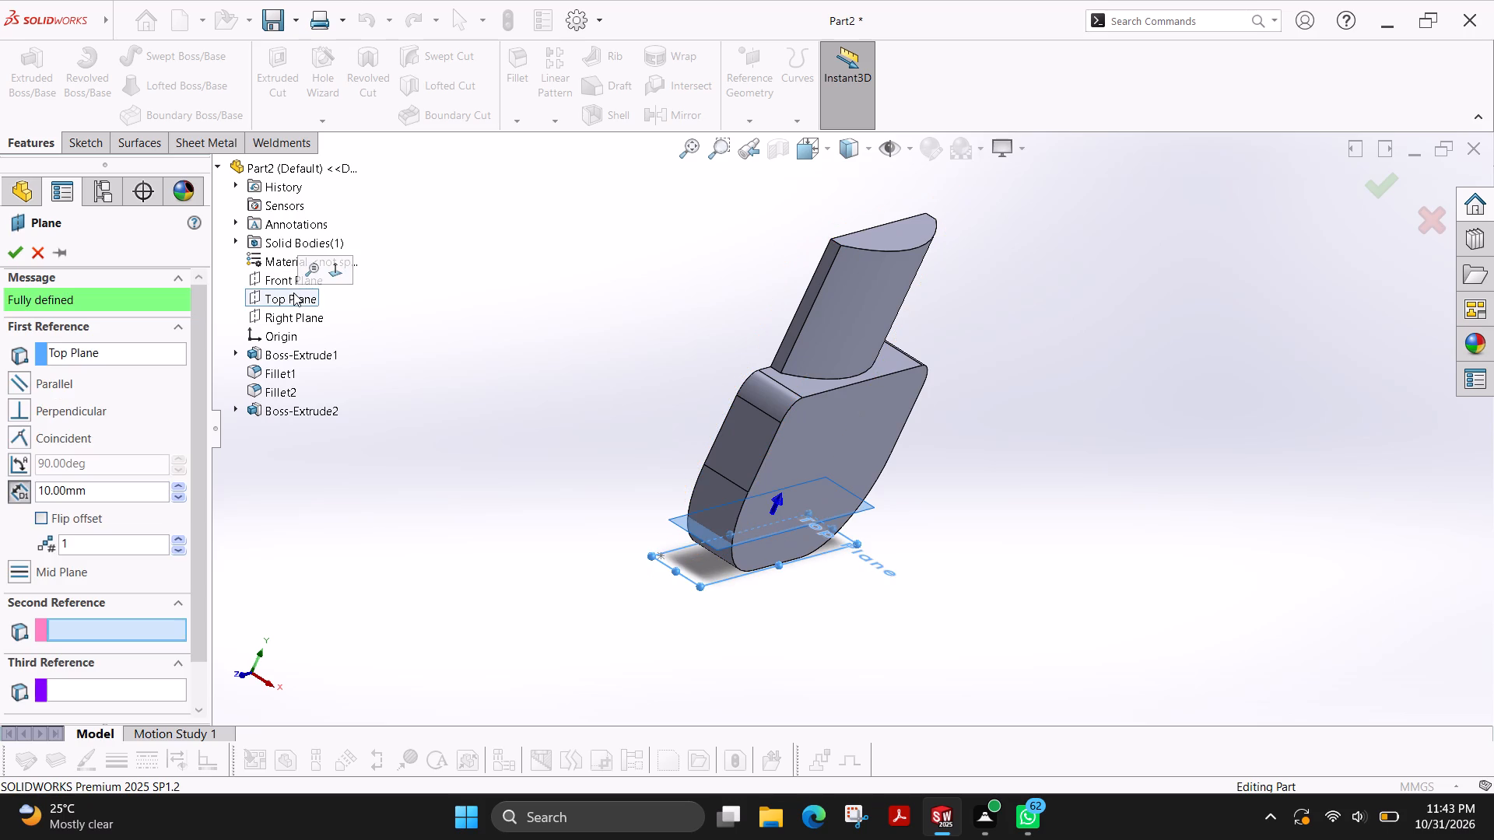
pyautogui.click(174, 488)
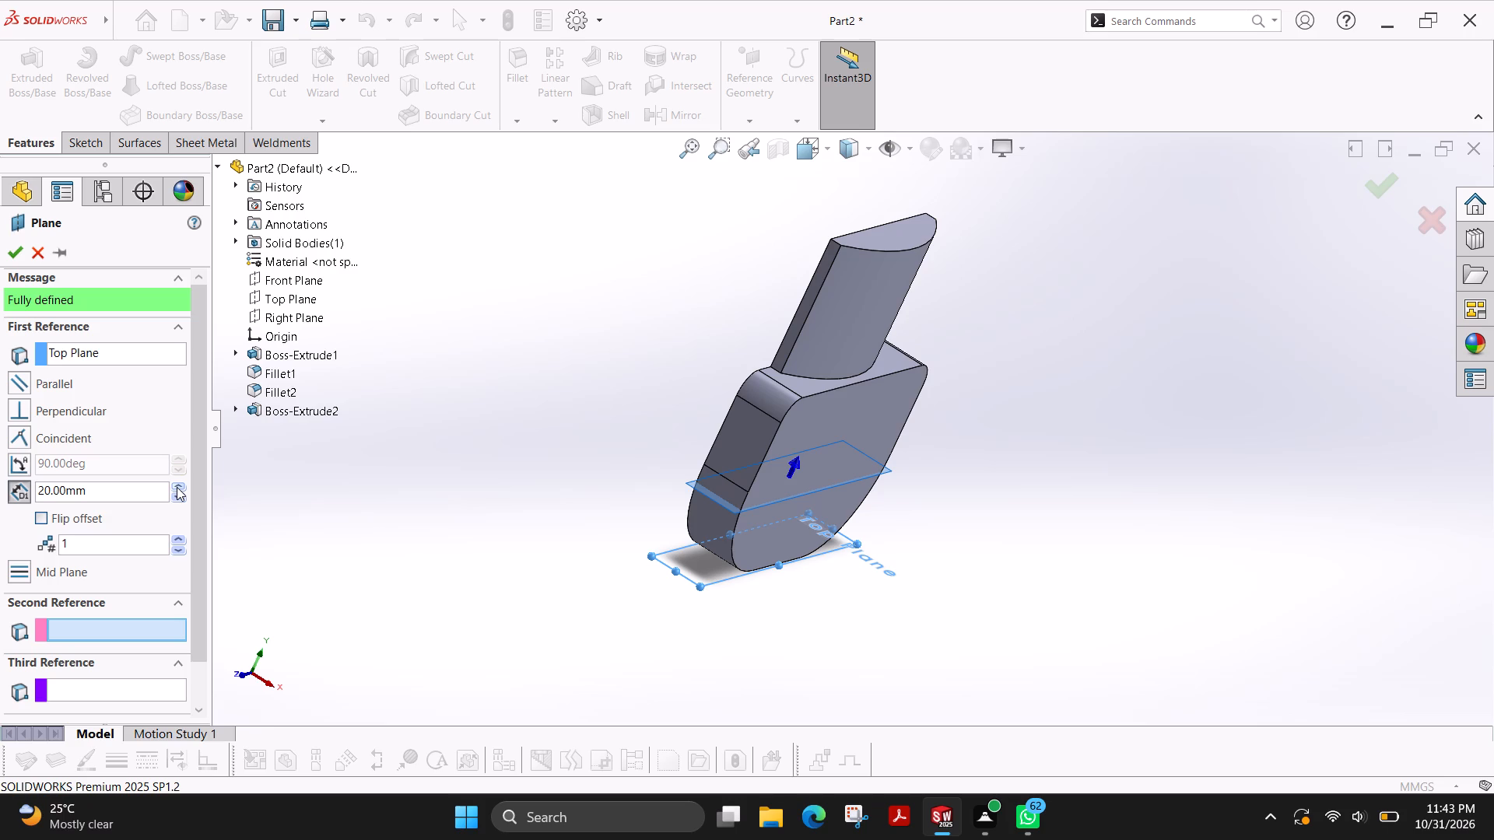
pyautogui.doubleClick(153, 488)
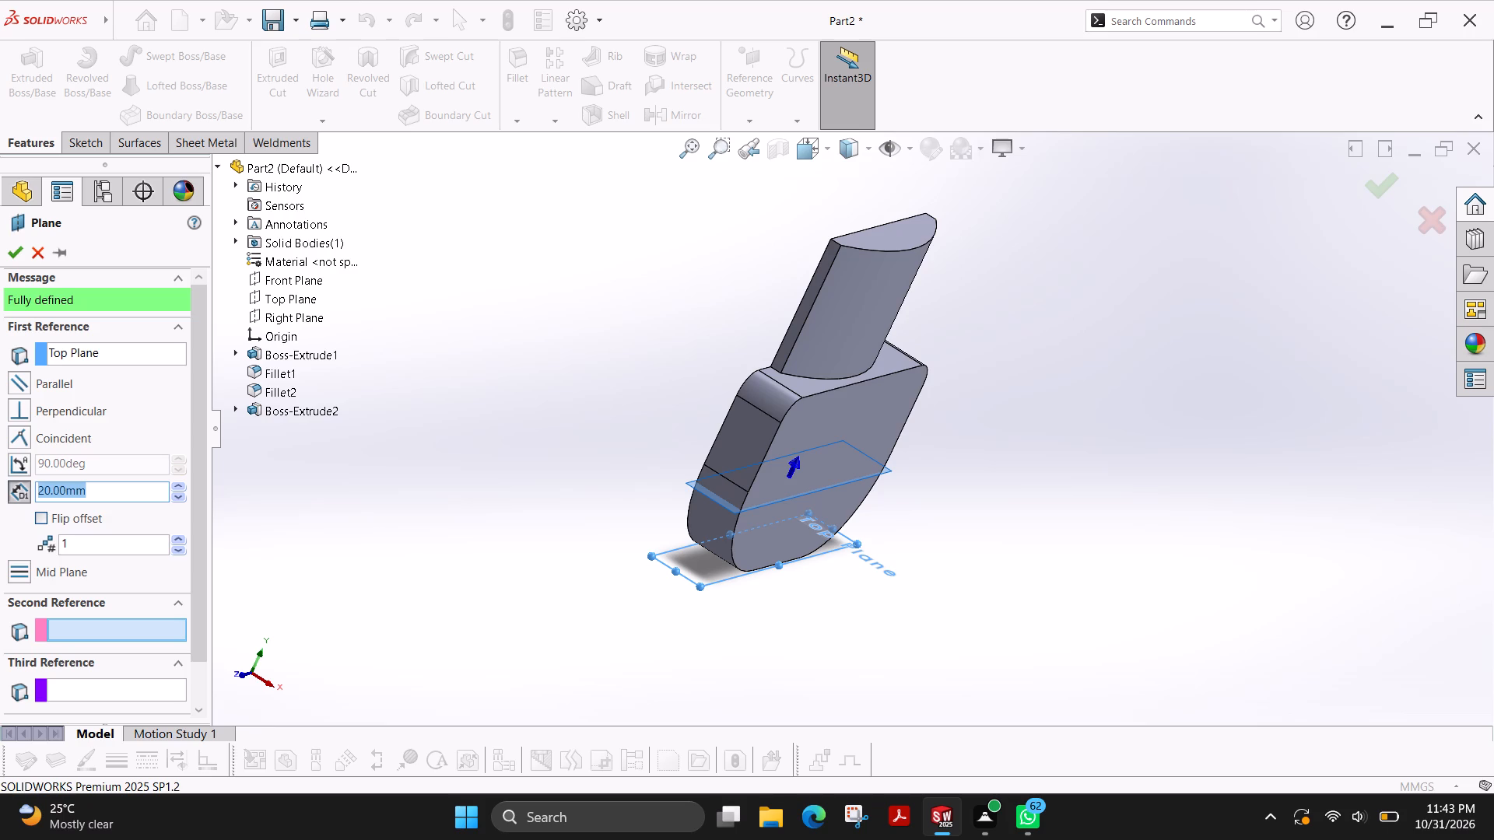
pyautogui.write('30')
pyautogui.press('Return')
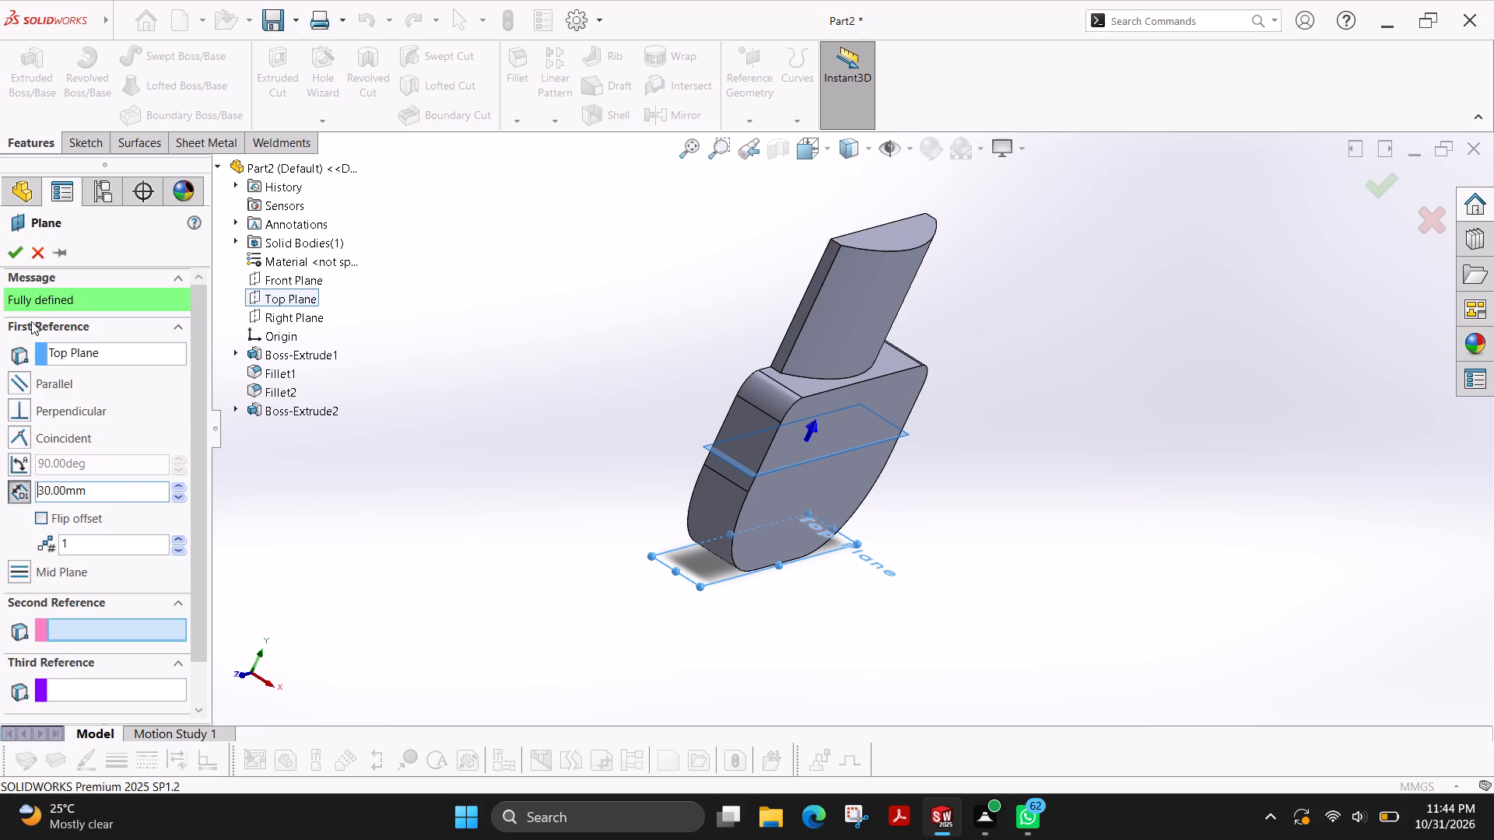
pyautogui.click(11, 245)
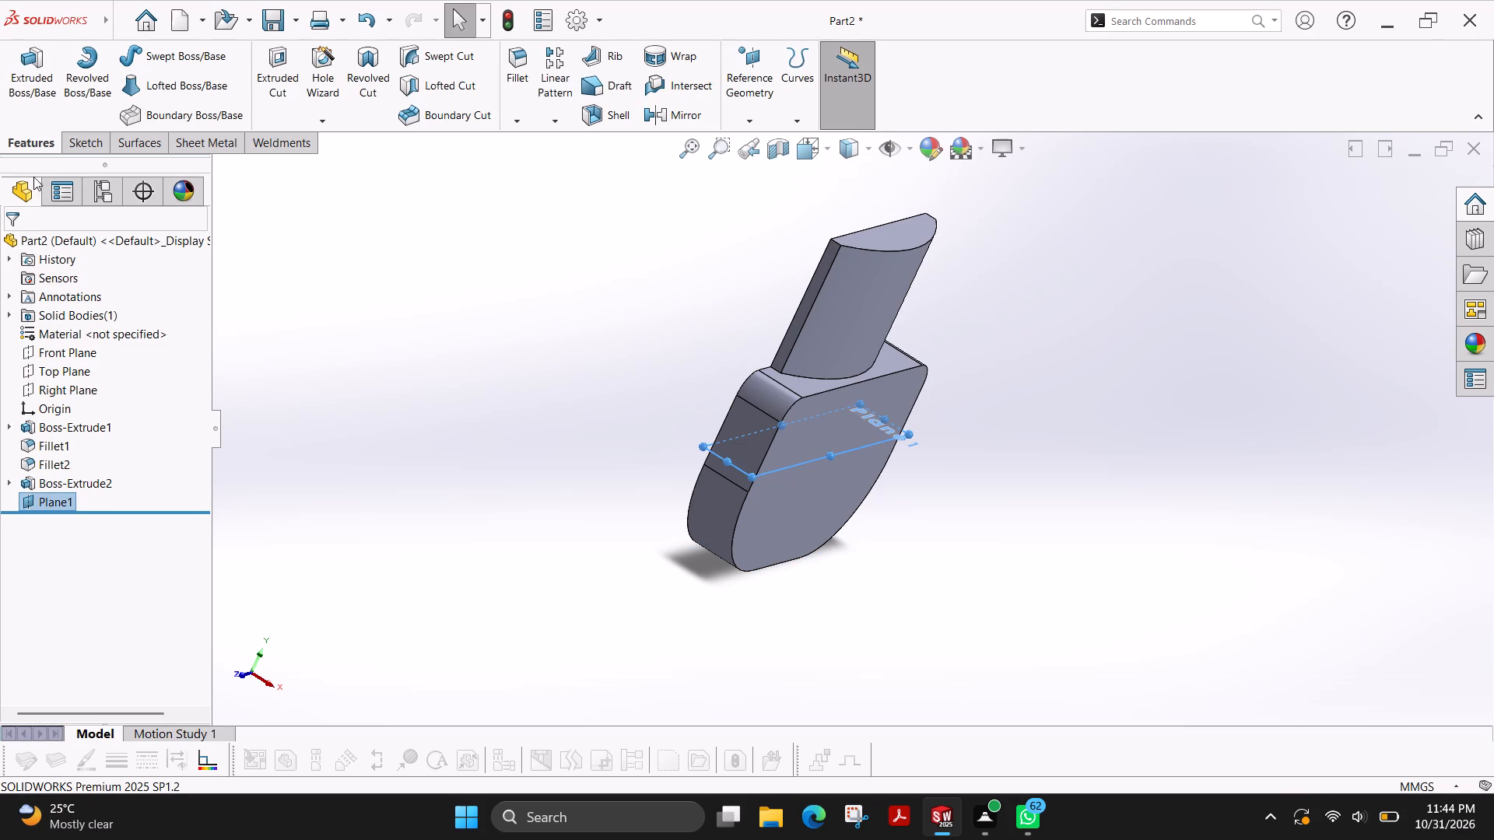
# On the new offset plane, sketch a horizontal line about 111 mm long outward from the midpoint of the arc boss's straight edge.
pyautogui.click(73, 148)
pyautogui.click(23, 74)
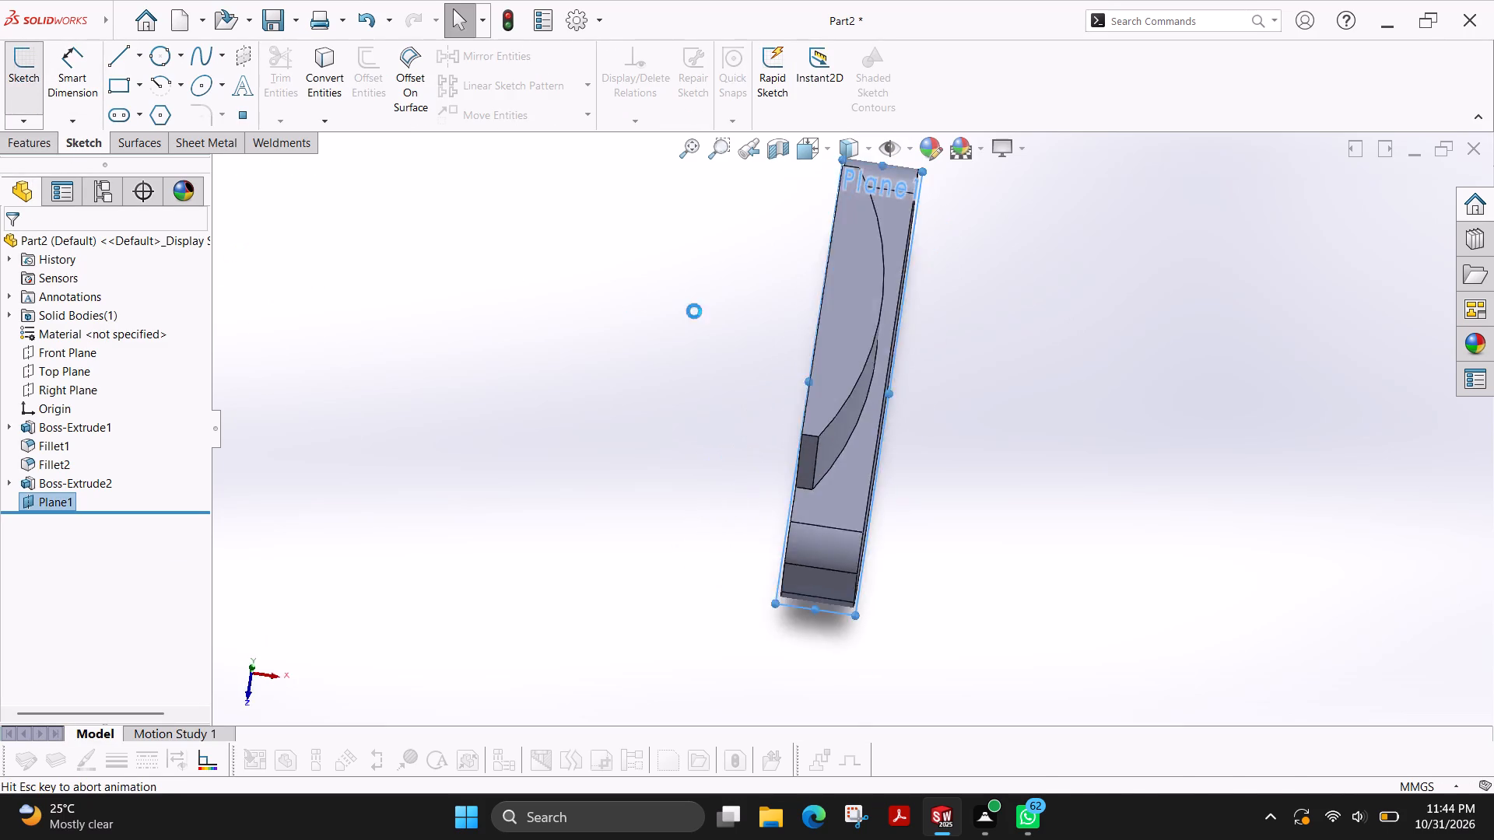
pyautogui.scroll(2, 1219, 439)
pyautogui.scroll(2, 1068, 379)
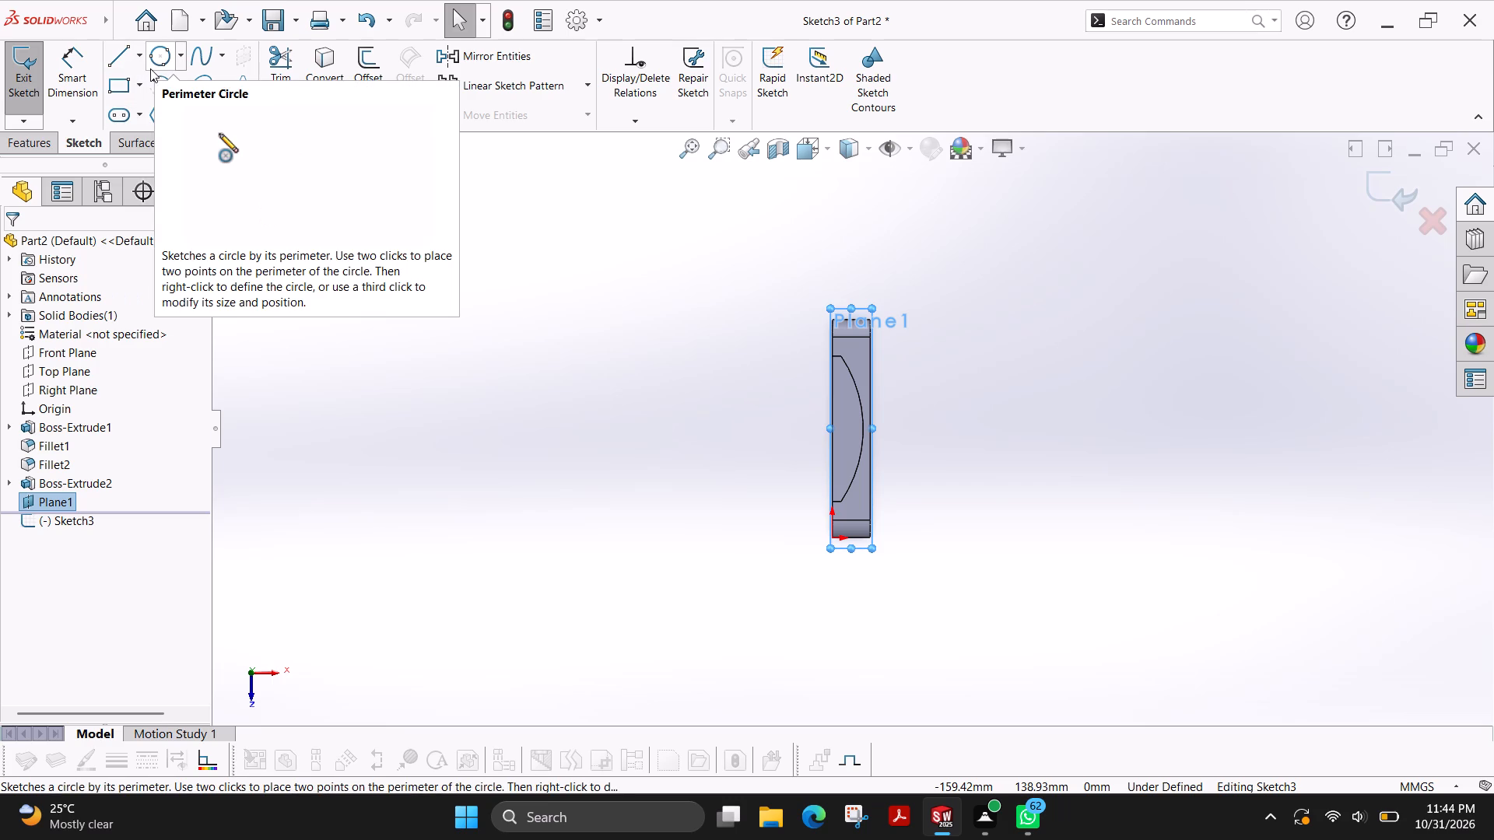
pyautogui.click(179, 57)
pyautogui.click(177, 77)
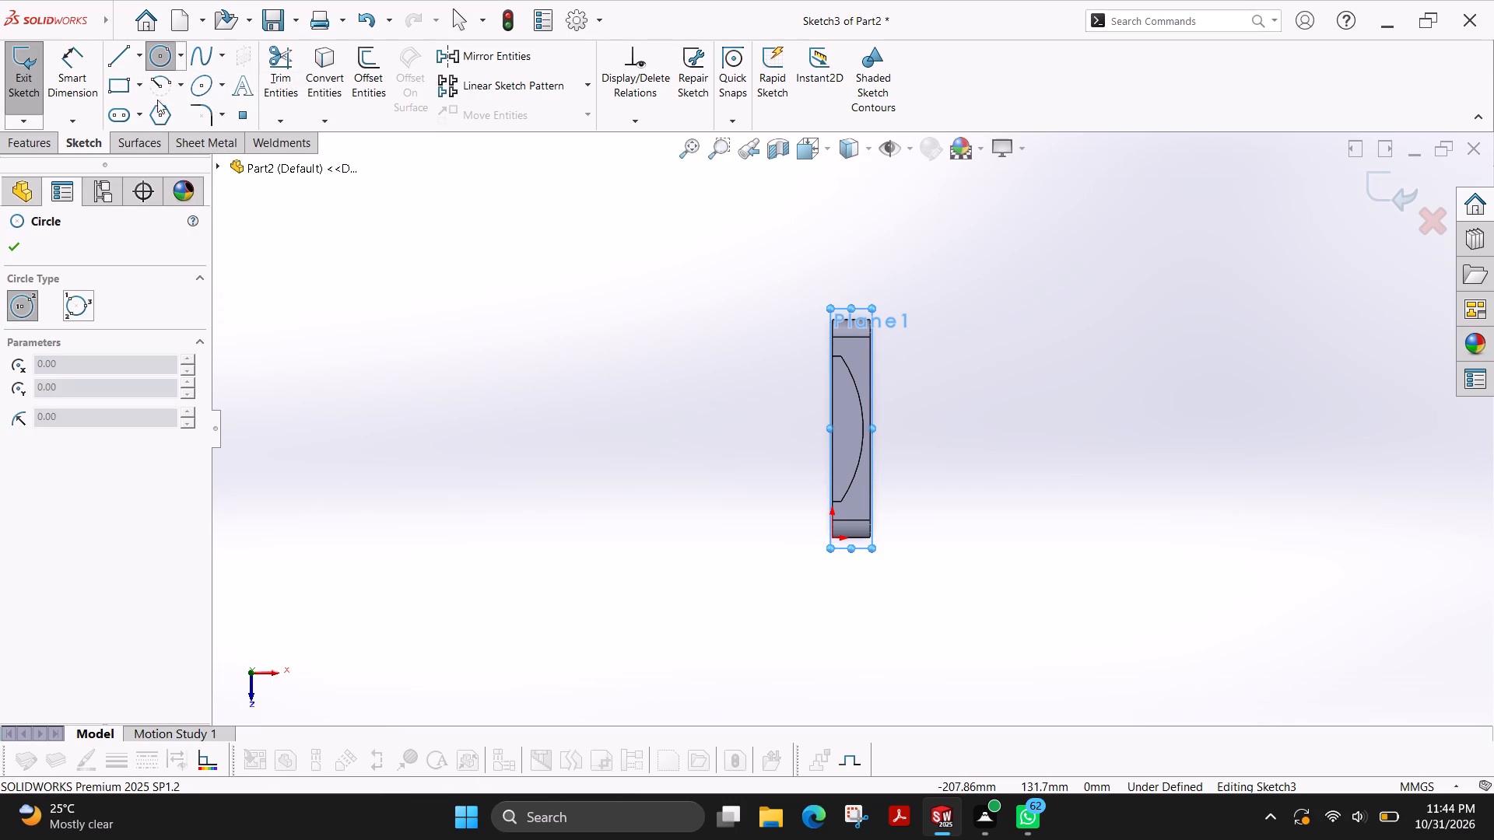
pyautogui.click(117, 64)
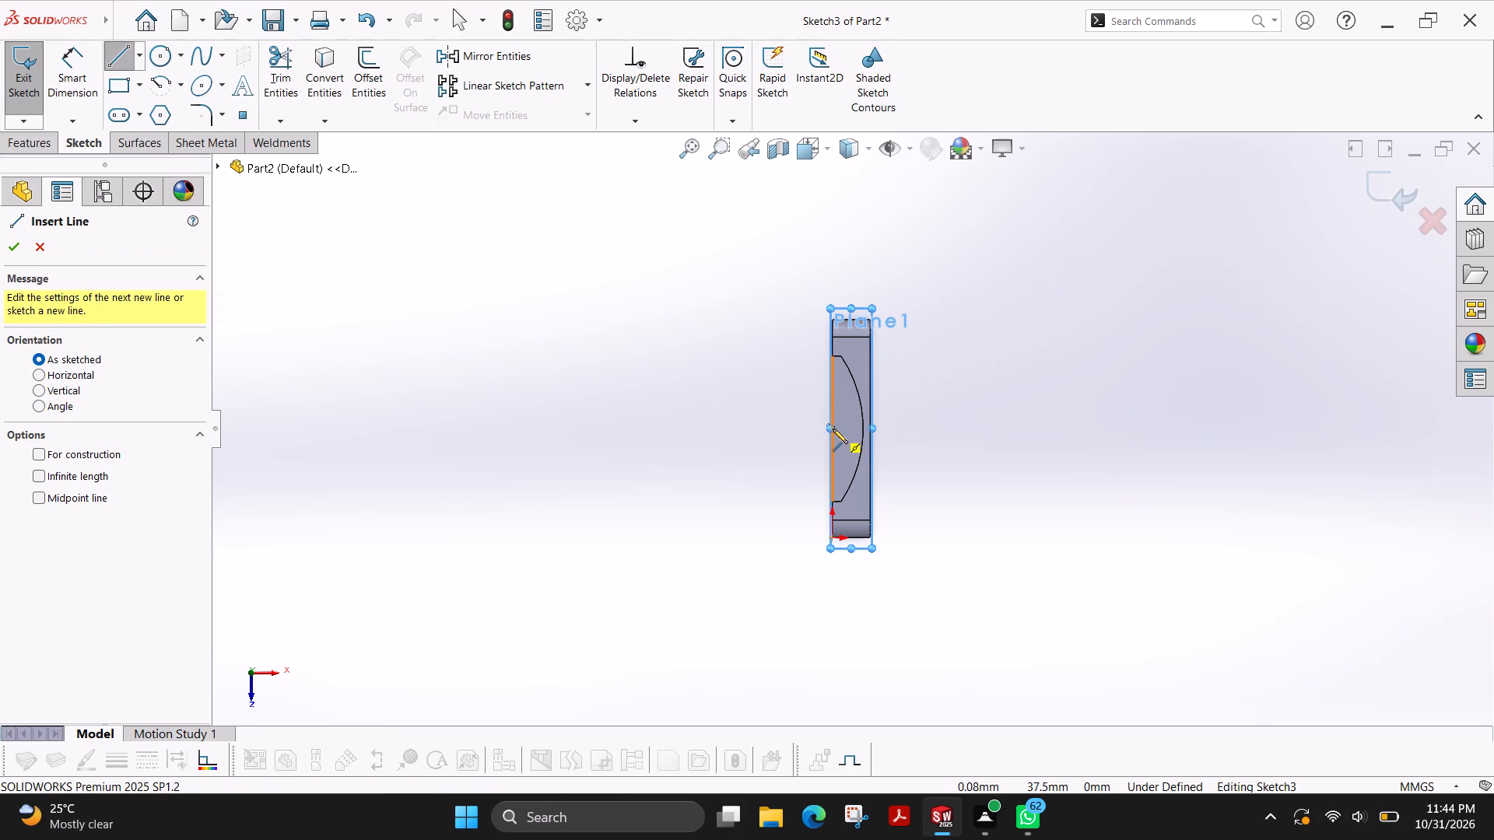
pyautogui.click(833, 429)
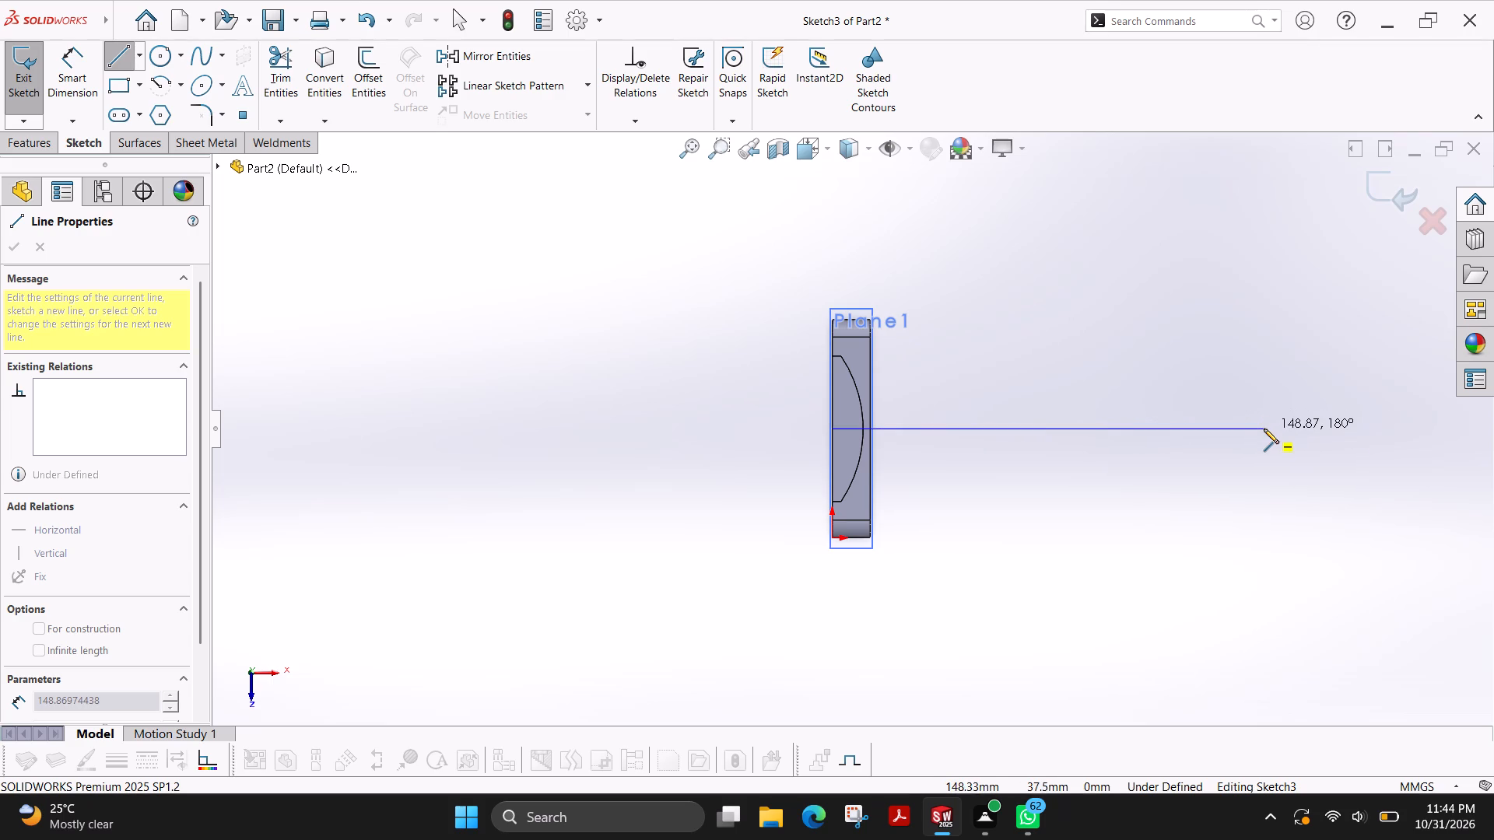
pyautogui.click(1156, 432)
pyautogui.press('Escape')
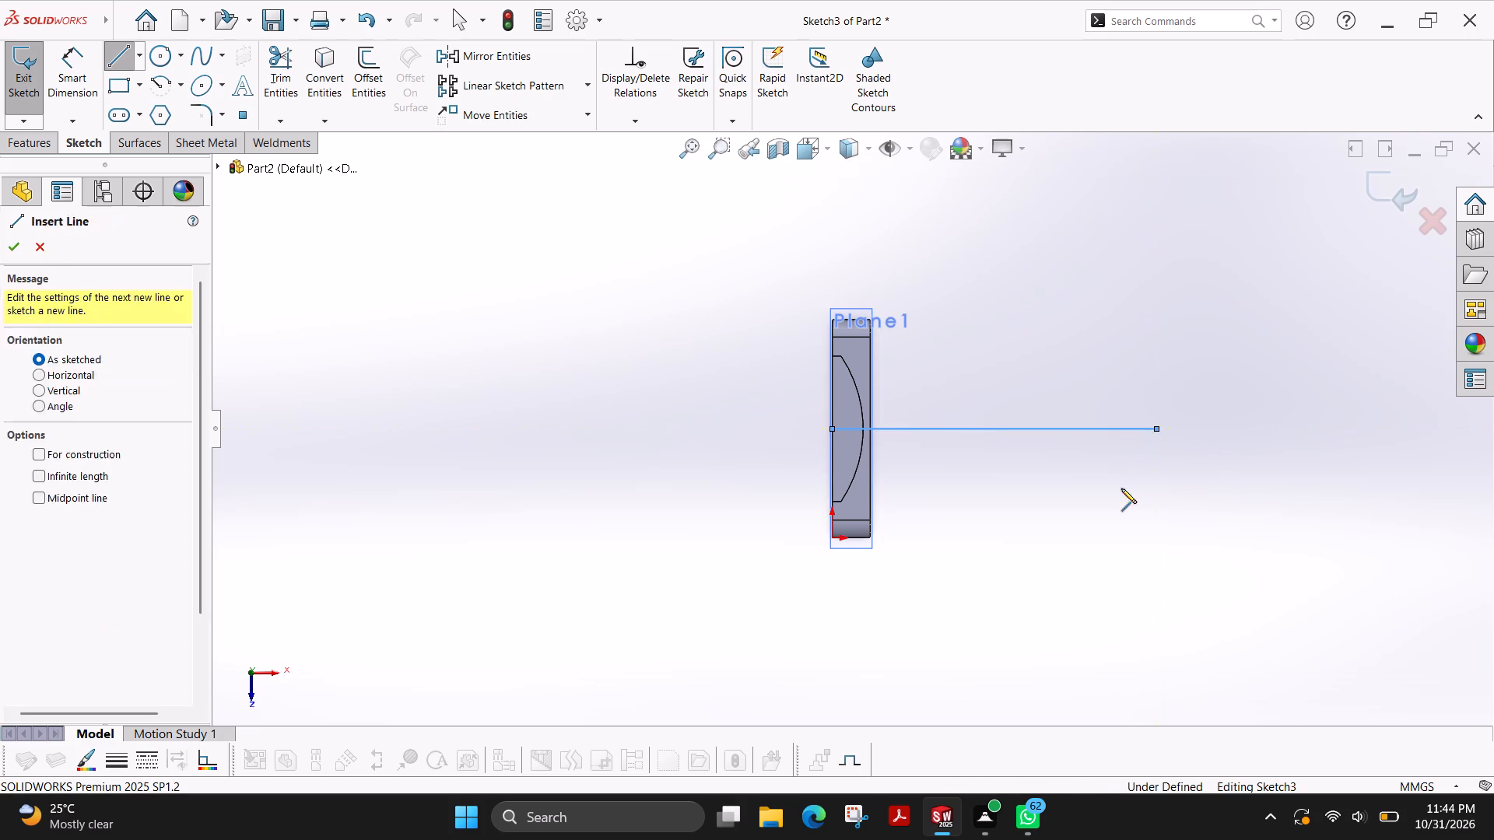
# Sketch two concentric circles, about 20 mm and 55 mm in diameter, centred on the line's free end.
pyautogui.click(155, 56)
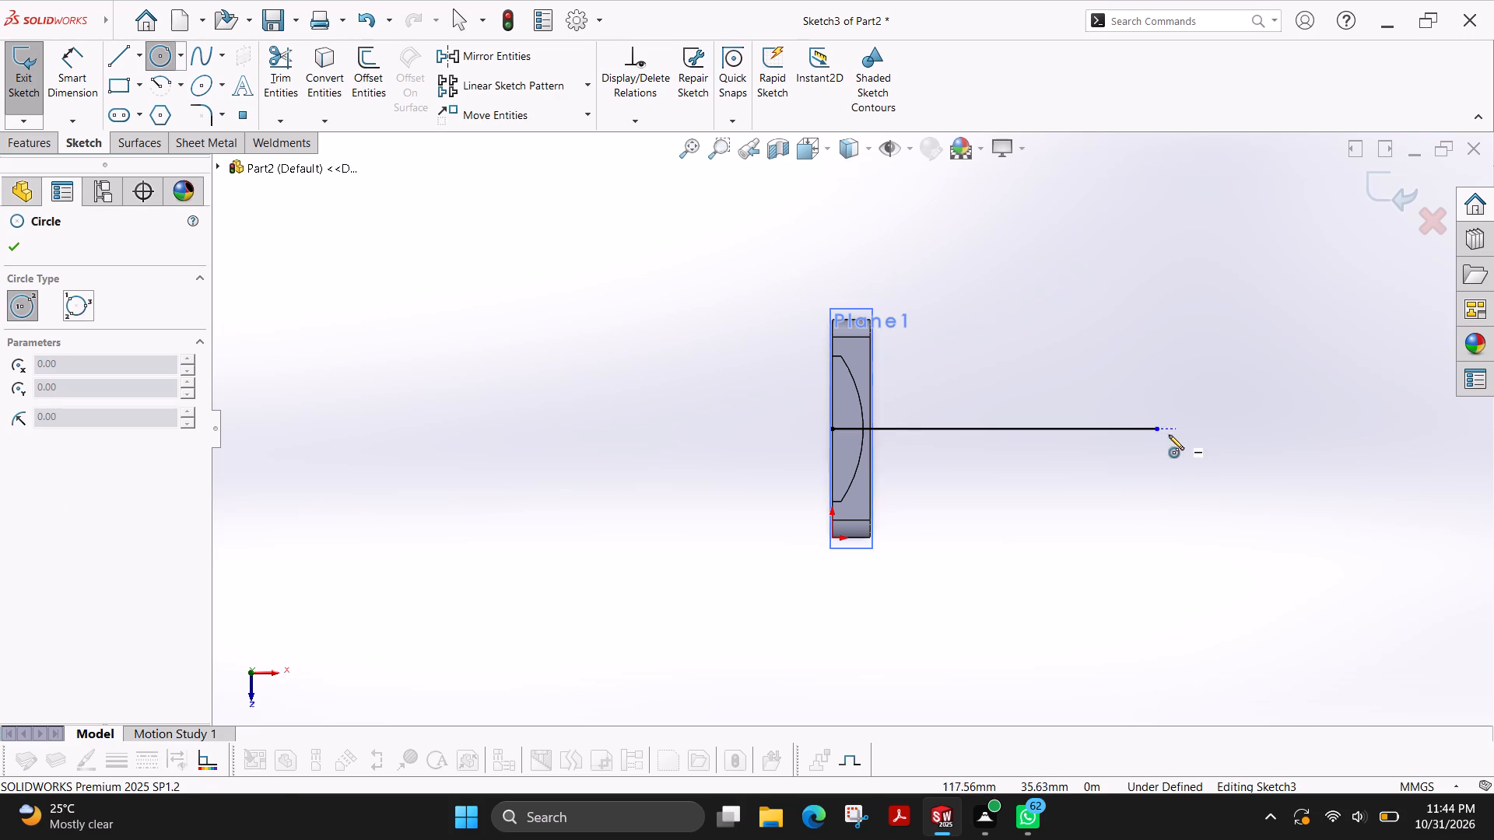
pyautogui.click(1156, 429)
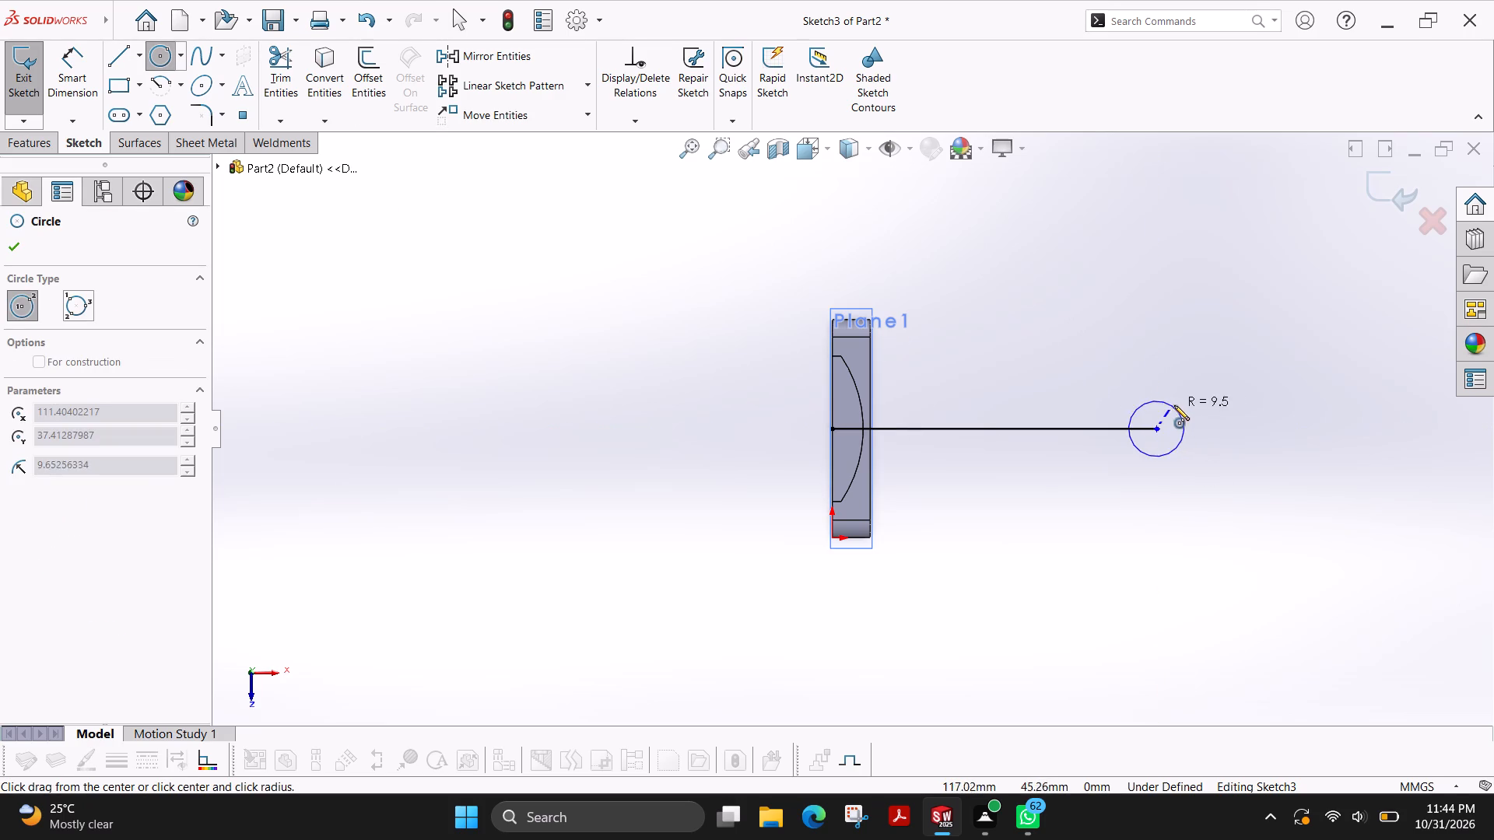
pyautogui.click(1174, 405)
pyautogui.click(1156, 429)
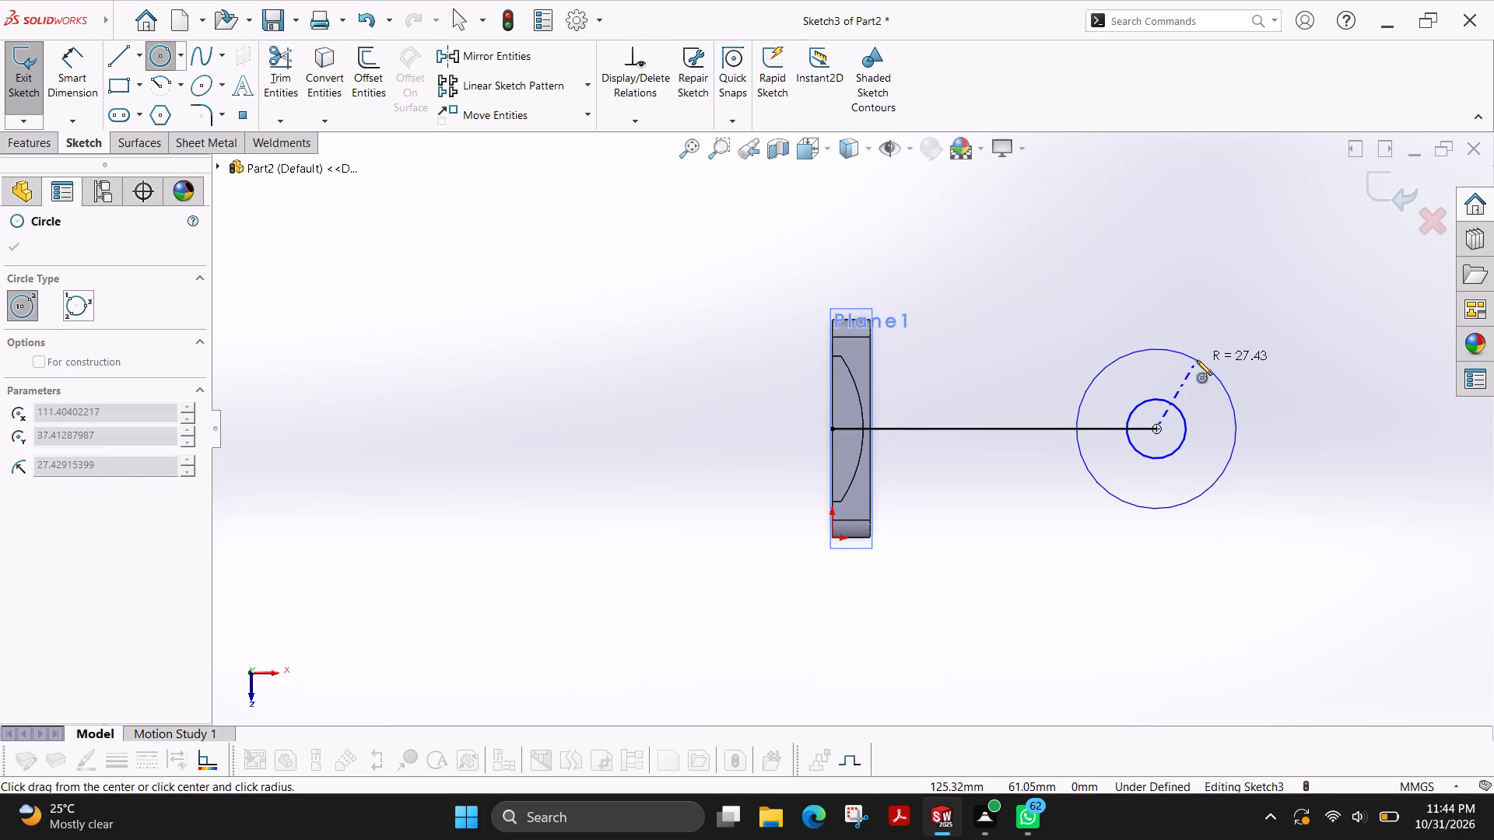
pyautogui.click(1197, 360)
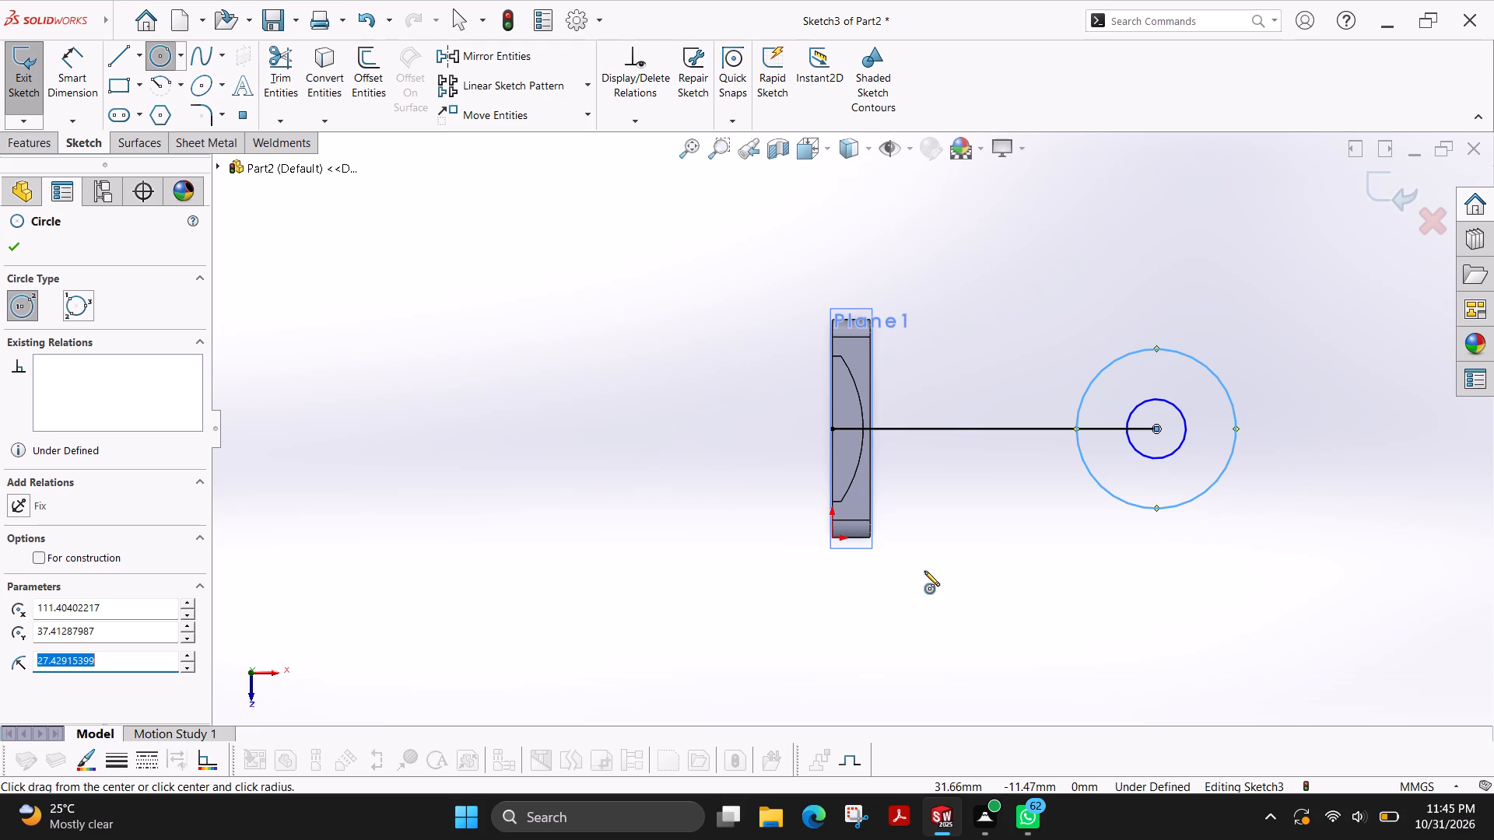
# Dimension the horizontal line to a length of 85 mm.
pyautogui.click(64, 61)
pyautogui.click(947, 428)
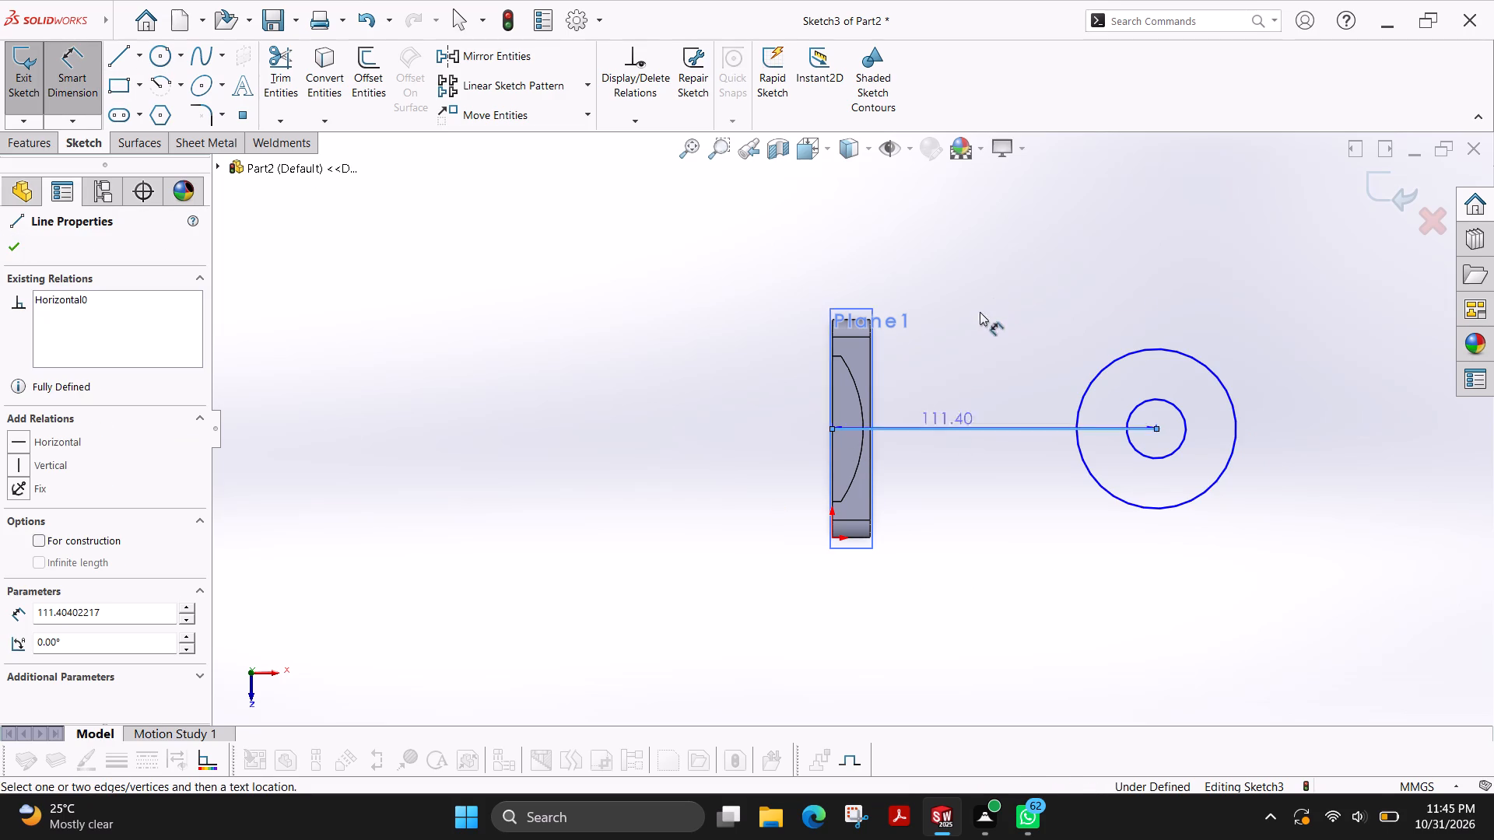
pyautogui.click(975, 261)
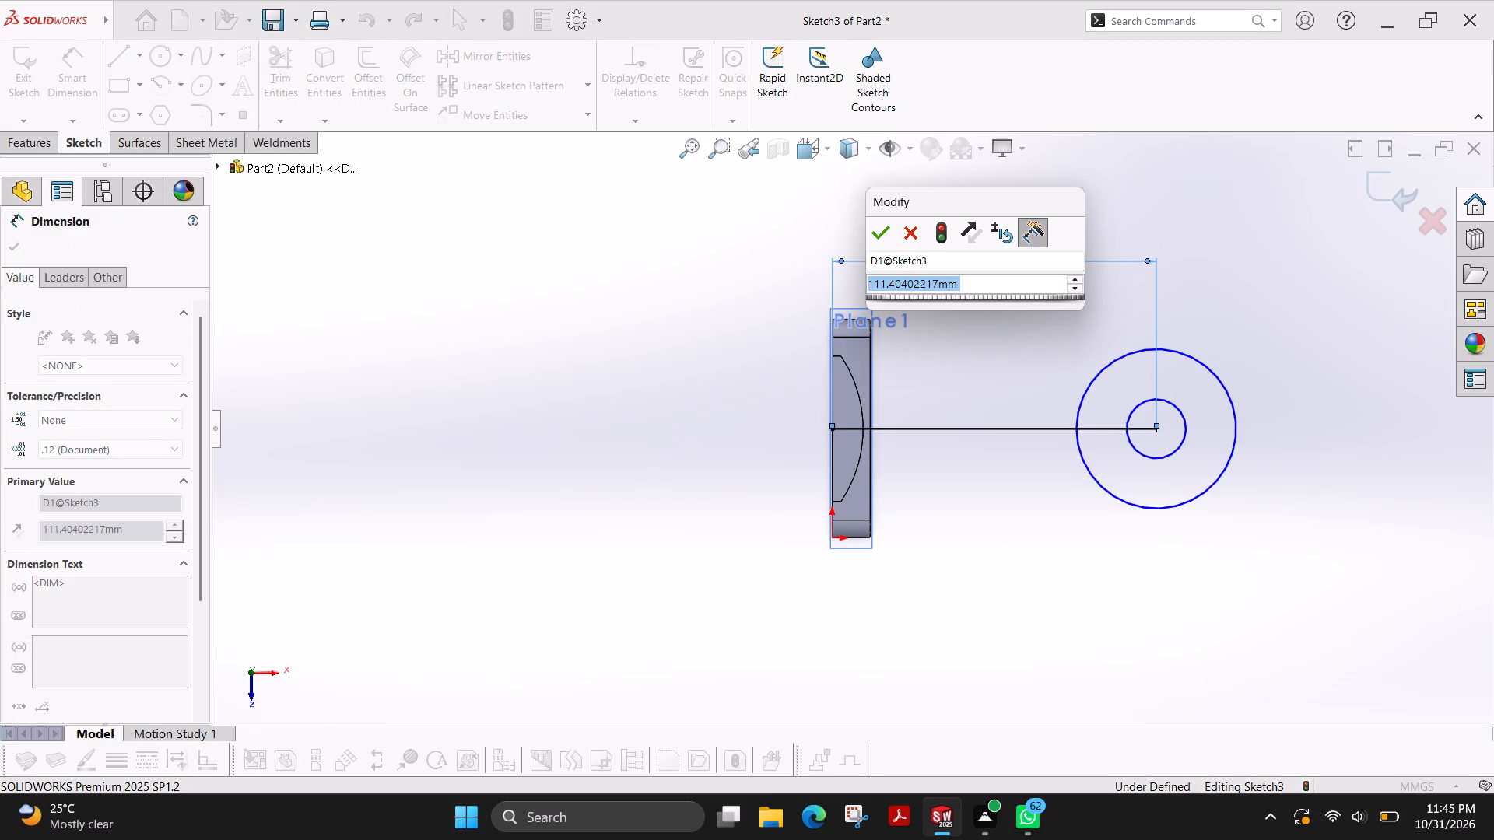
pyautogui.write('85')
pyautogui.press('Return')
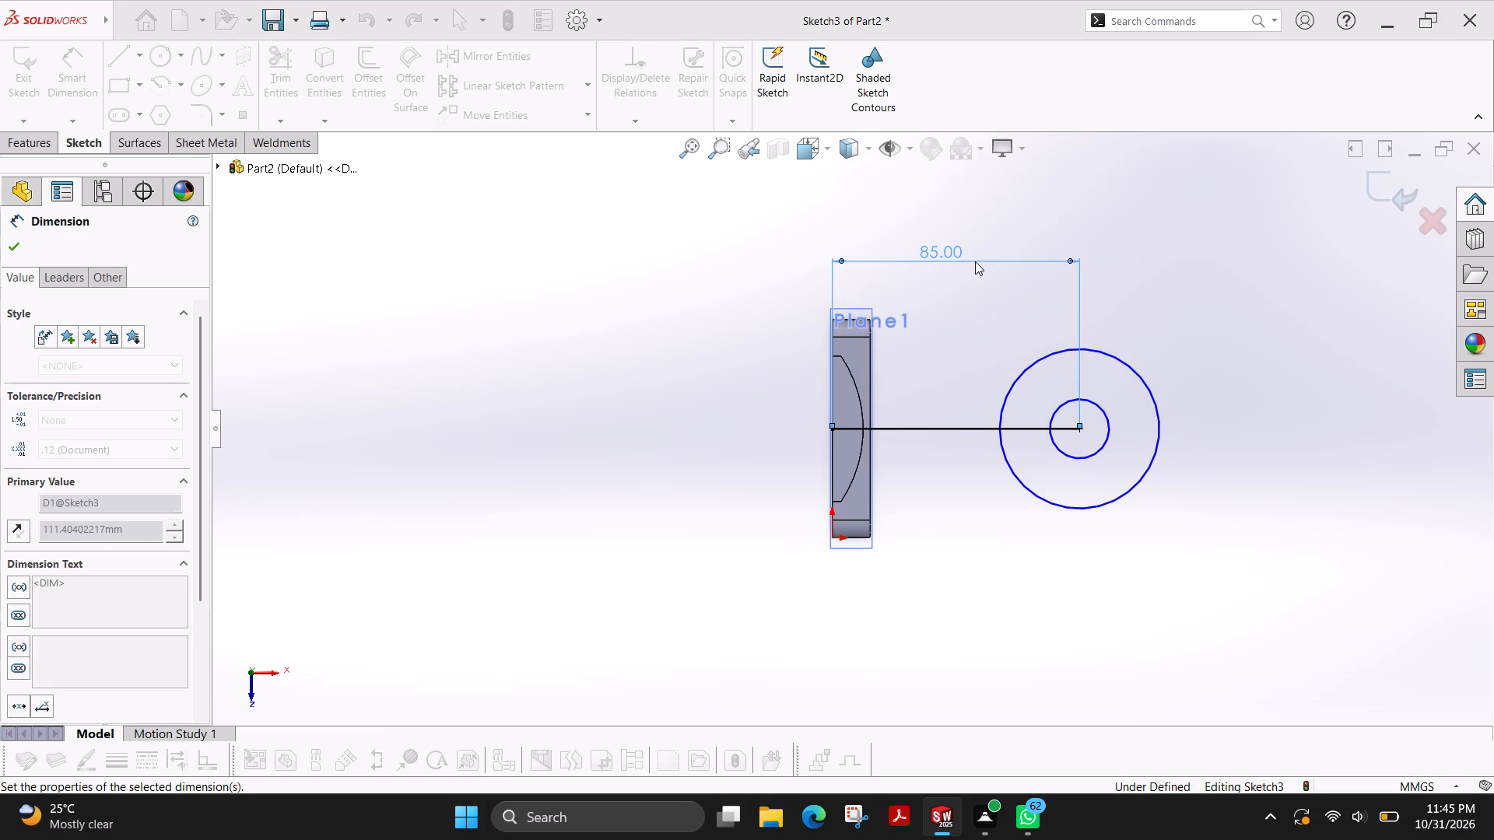
# Dimension the outer circle to 38 mm diameter and the inner circle to 13 mm diameter.
pyautogui.click(1131, 487)
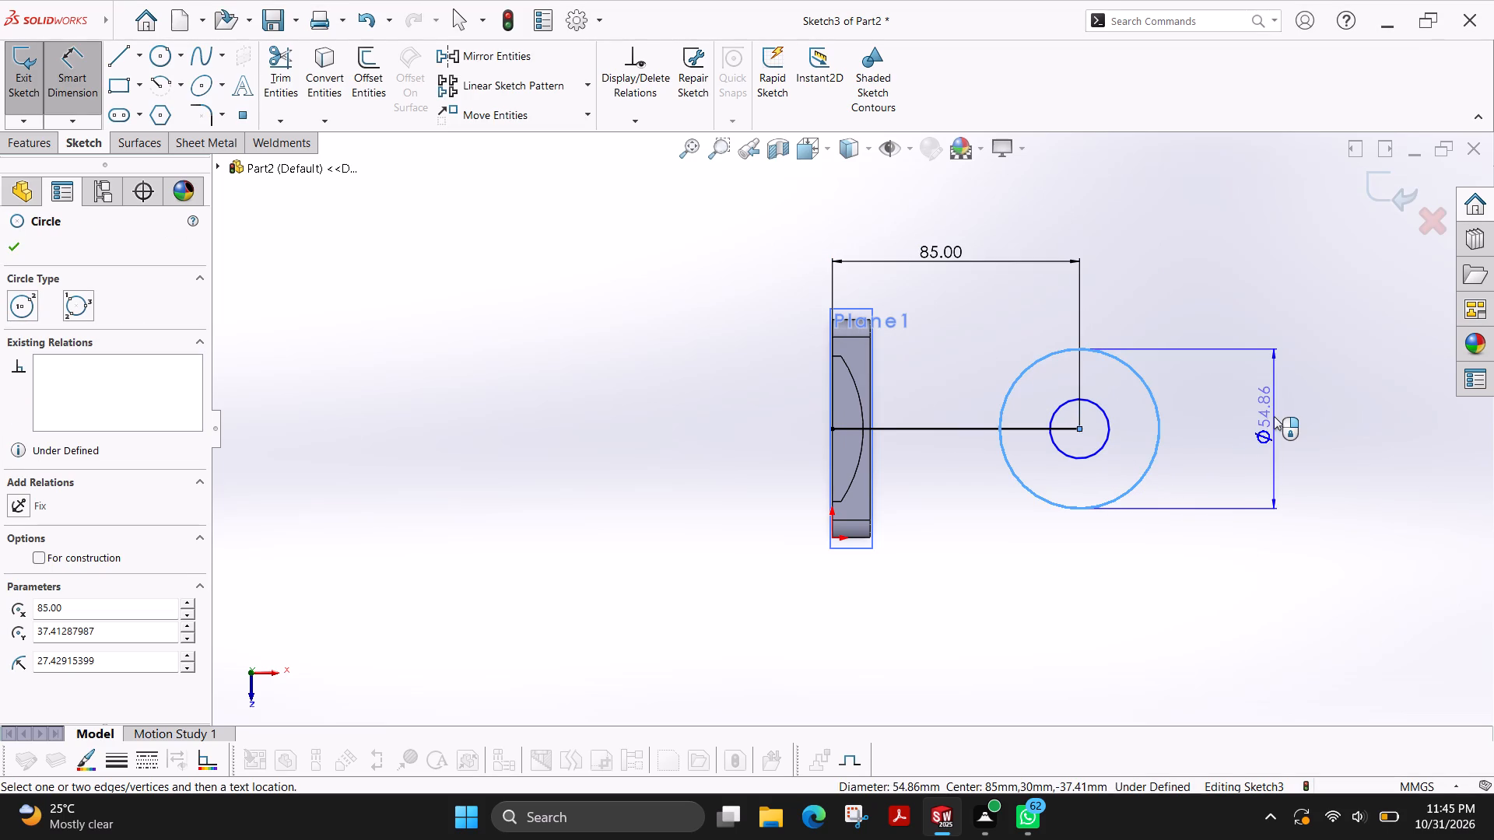
pyautogui.click(1274, 416)
pyautogui.write('38')
pyautogui.press('Return')
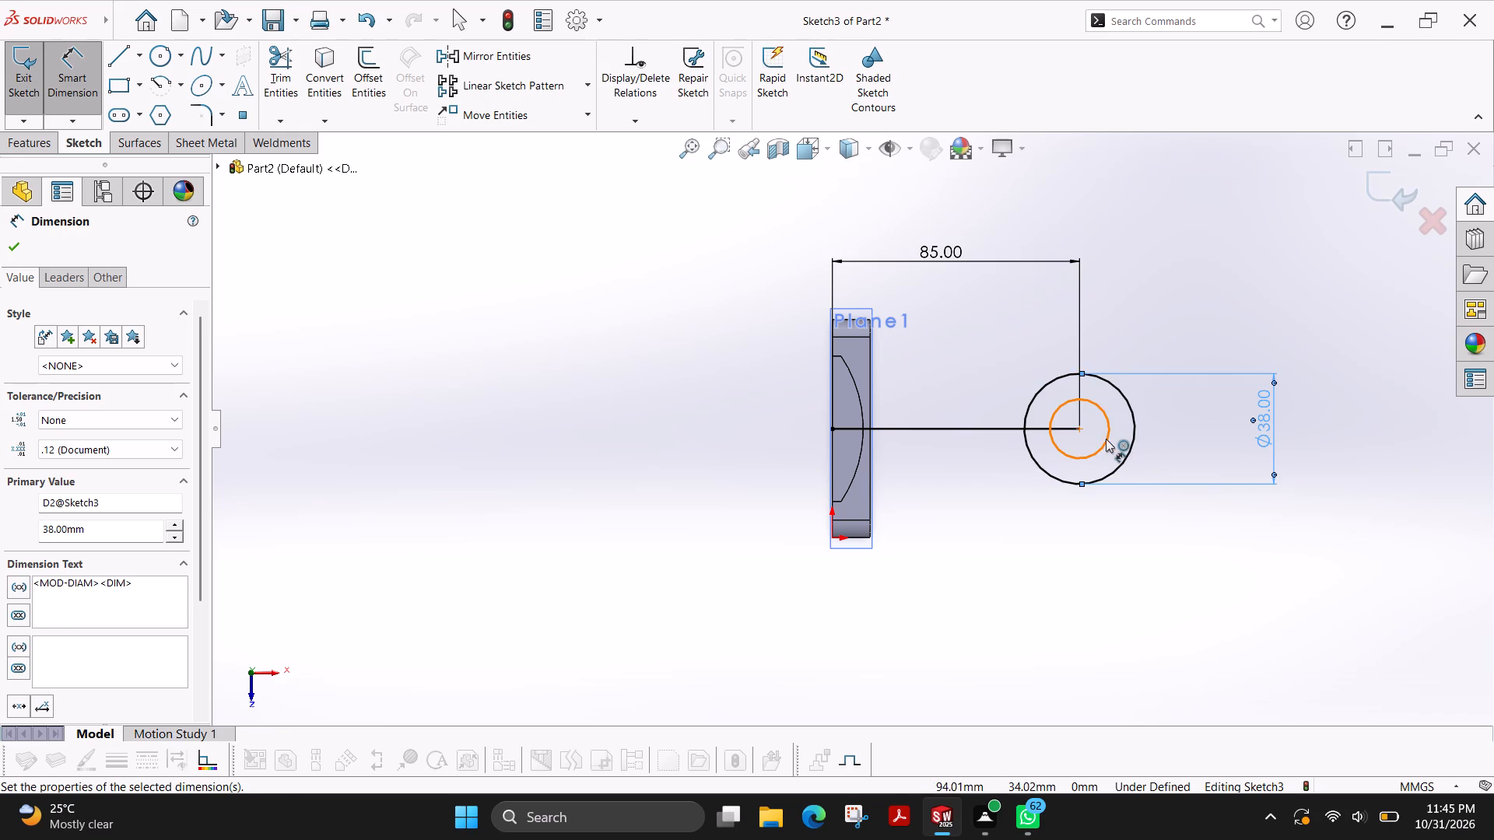
pyautogui.click(1106, 439)
pyautogui.click(1163, 570)
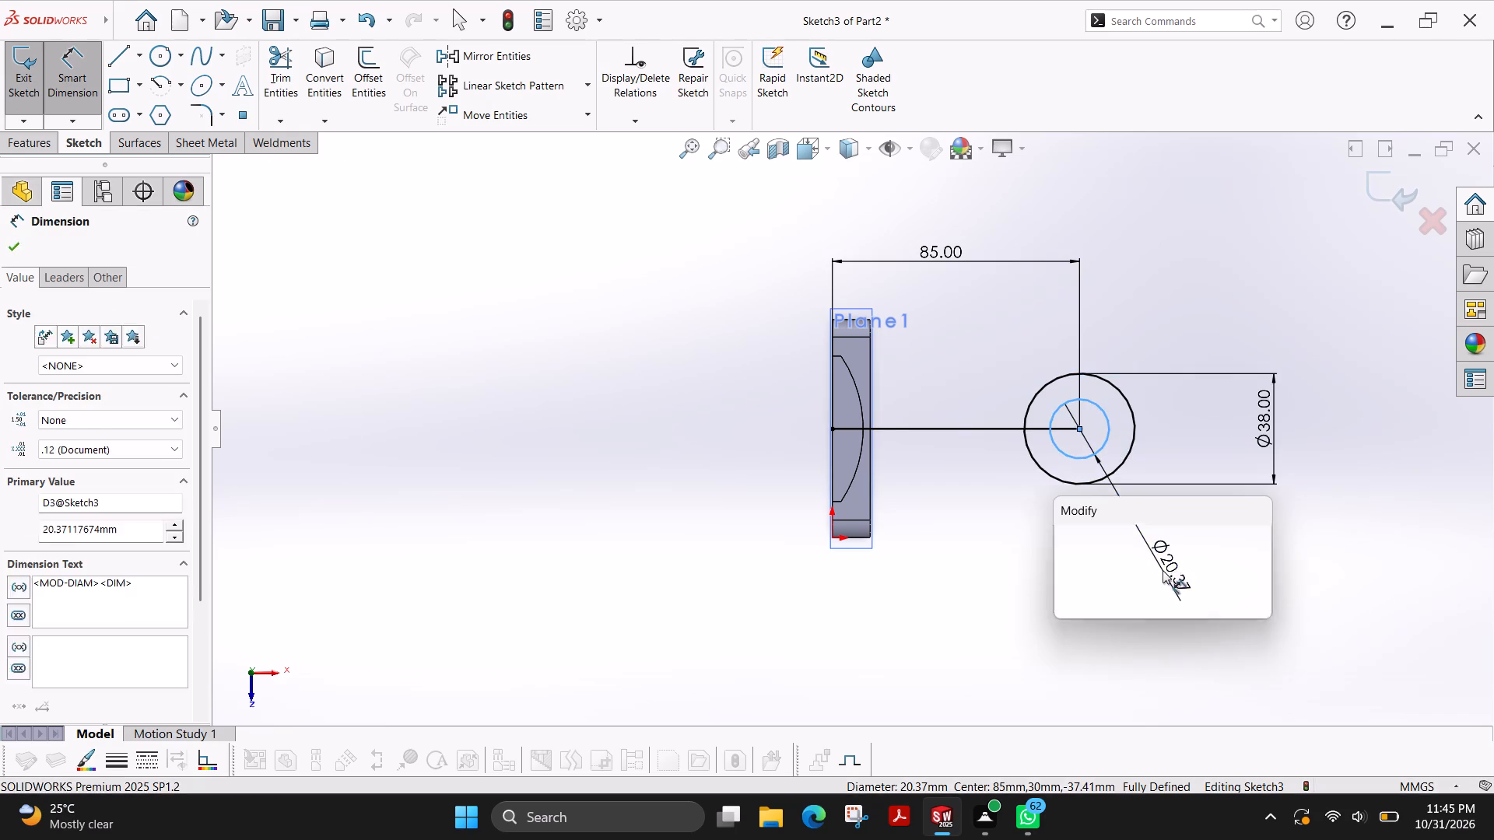
pyautogui.write('13')
pyautogui.press('Return')
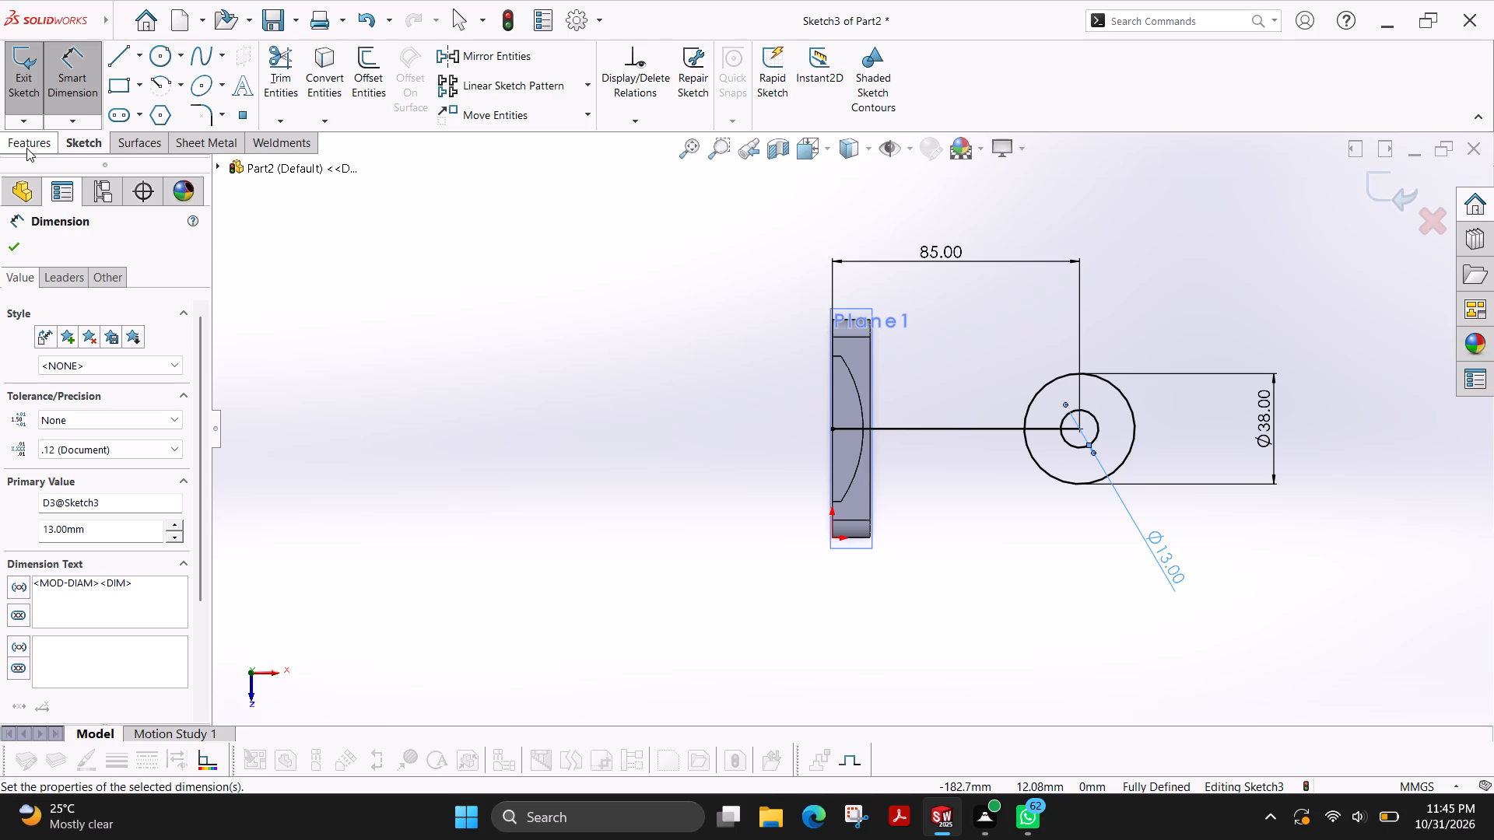
# Extrude the ring region between the two circles upward as a blind boss 30 mm deep, with Merge result on.
pyautogui.click(26, 148)
pyautogui.click(24, 96)
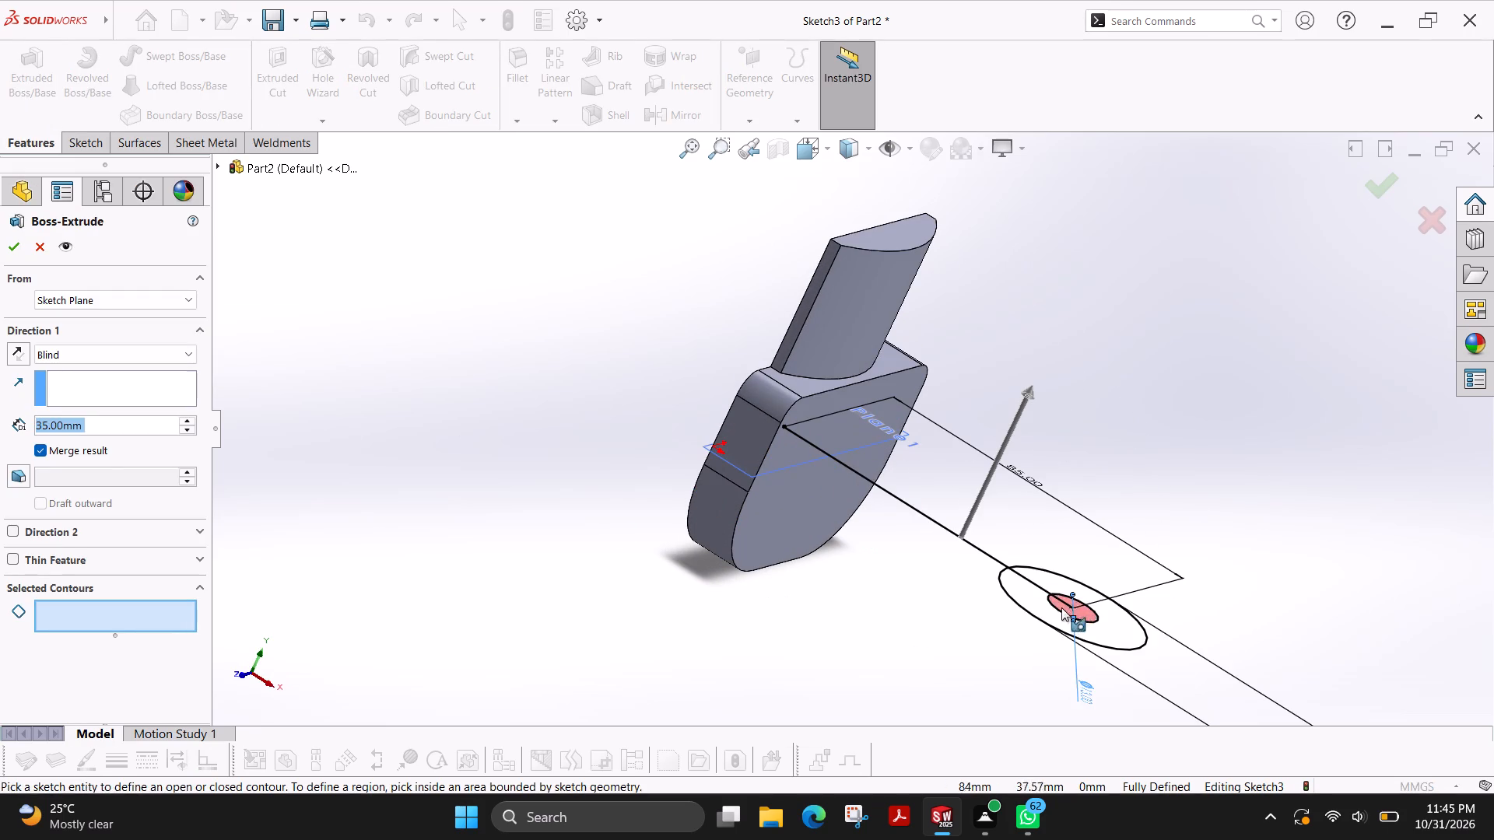
pyautogui.click(1042, 607)
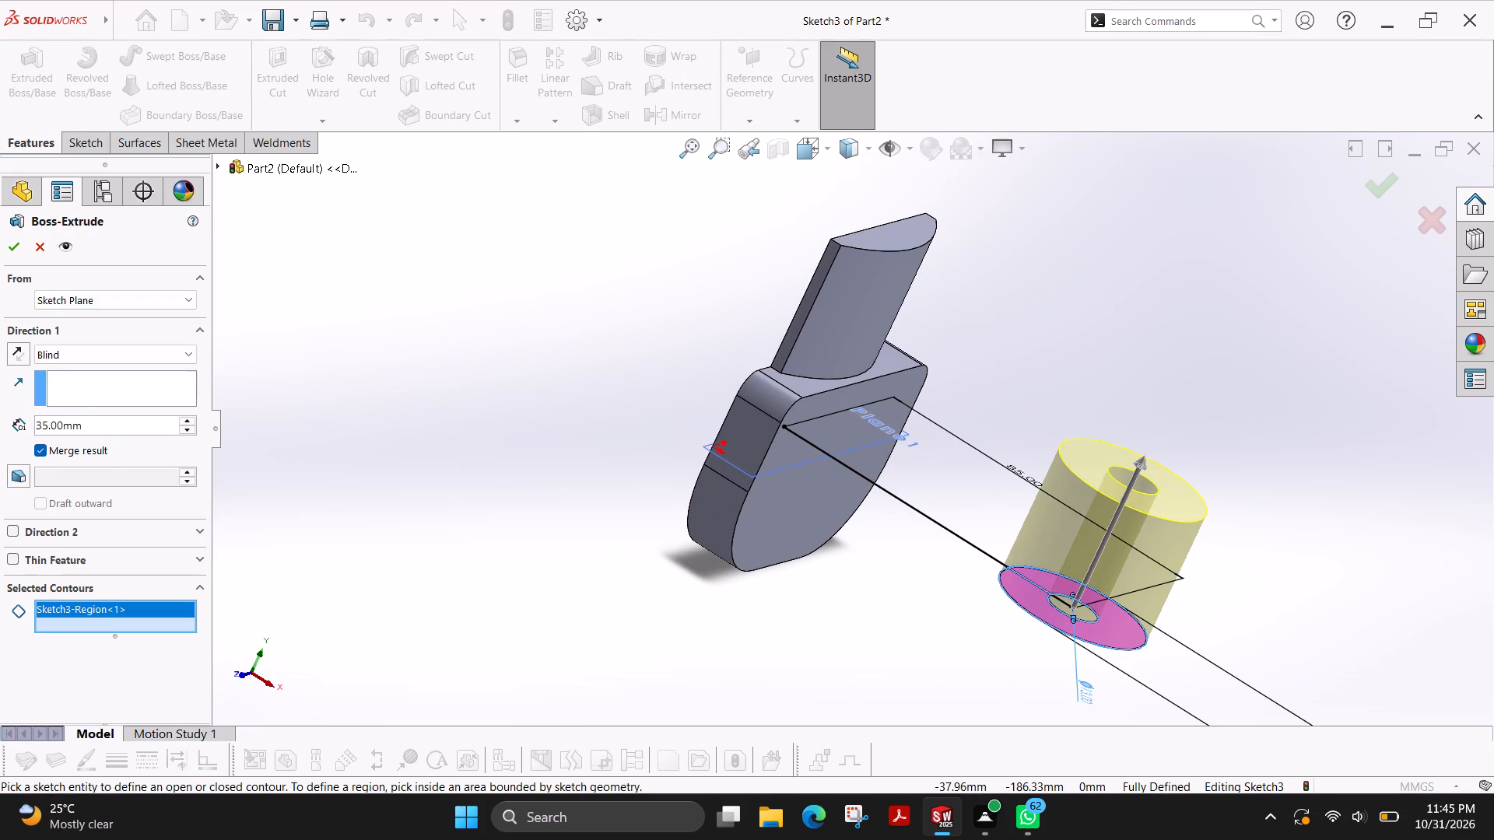
pyautogui.doubleClick(89, 429)
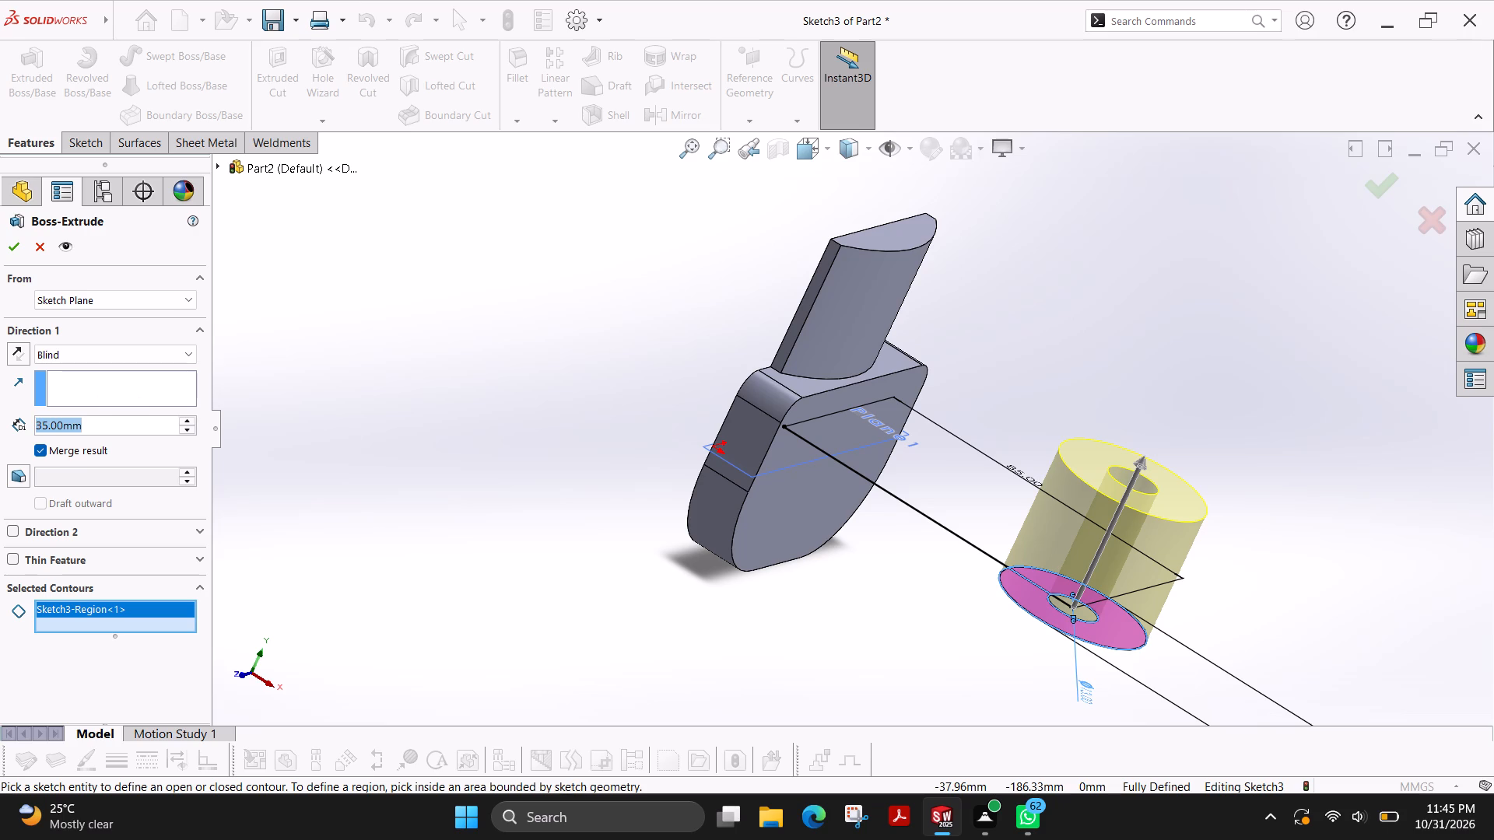
pyautogui.write('30')
pyautogui.press('Return')
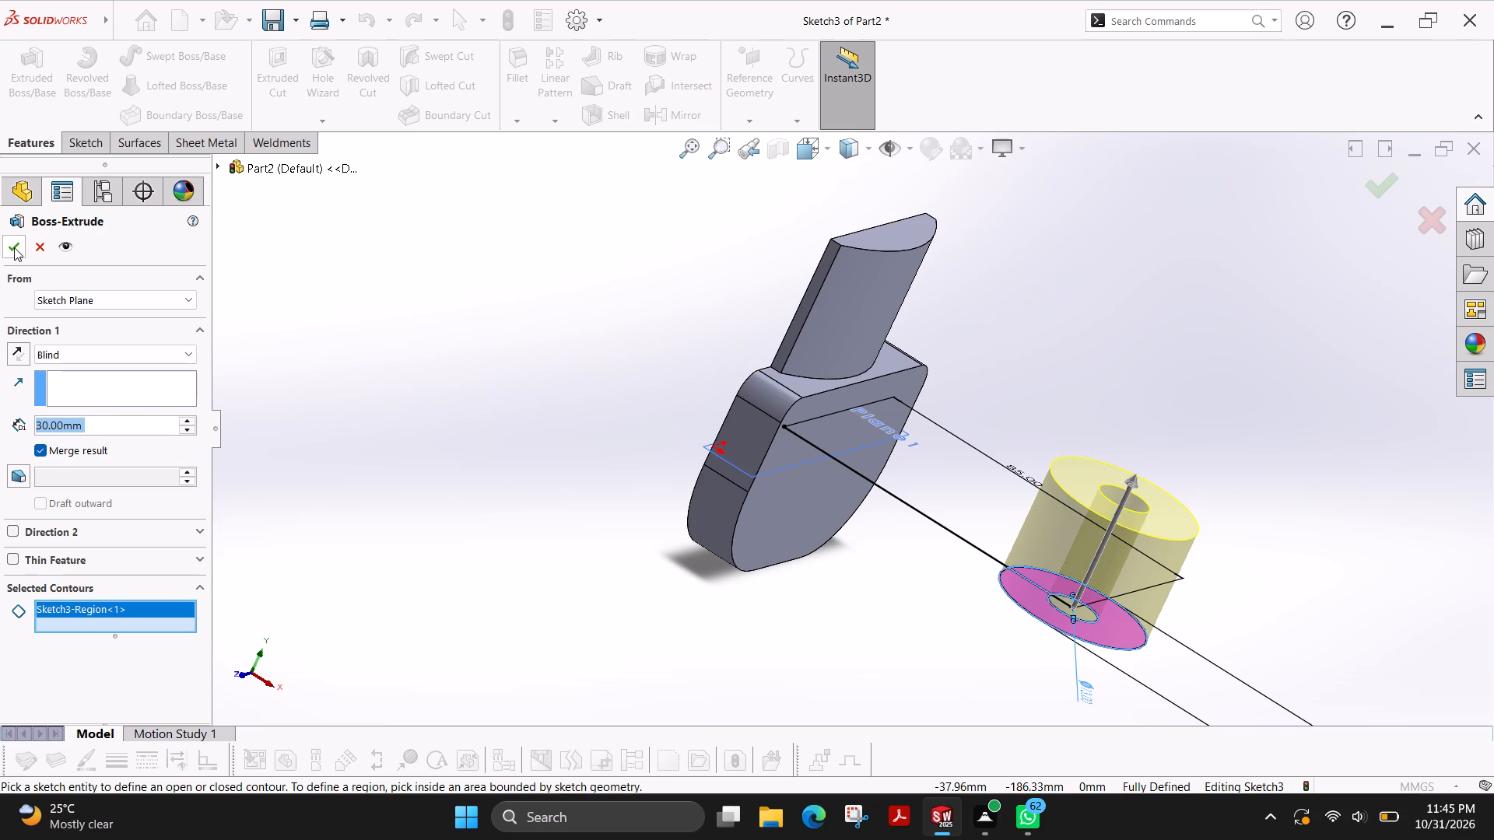
pyautogui.click(14, 247)
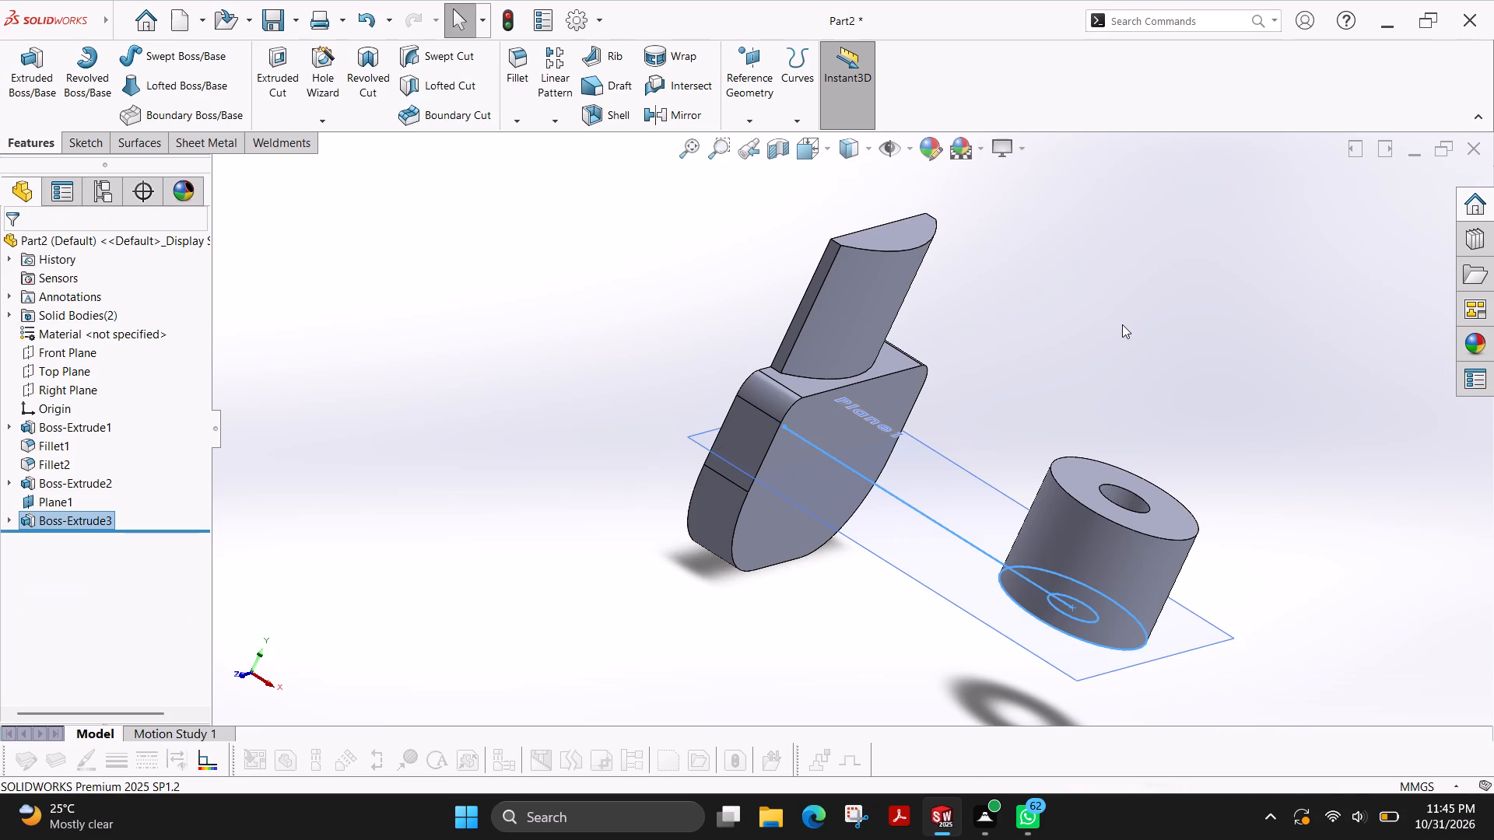
# Hide the offset reference plane used for the ring sketch.
pyautogui.moveTo(1166, 412); pyautogui.dragTo(1166, 398, button='middle')
pyautogui.press('Escape')
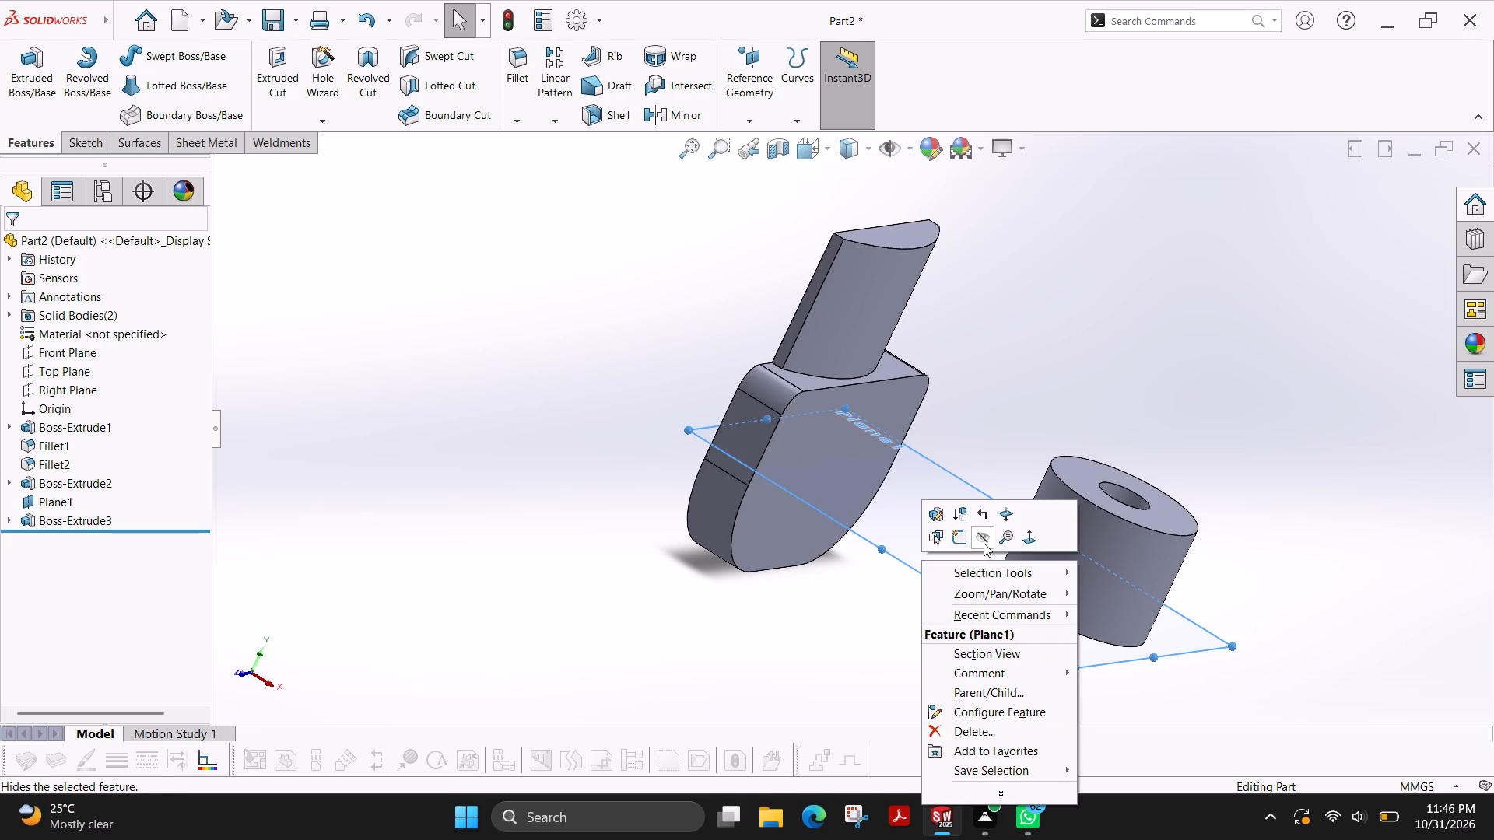
pyautogui.click(984, 543)
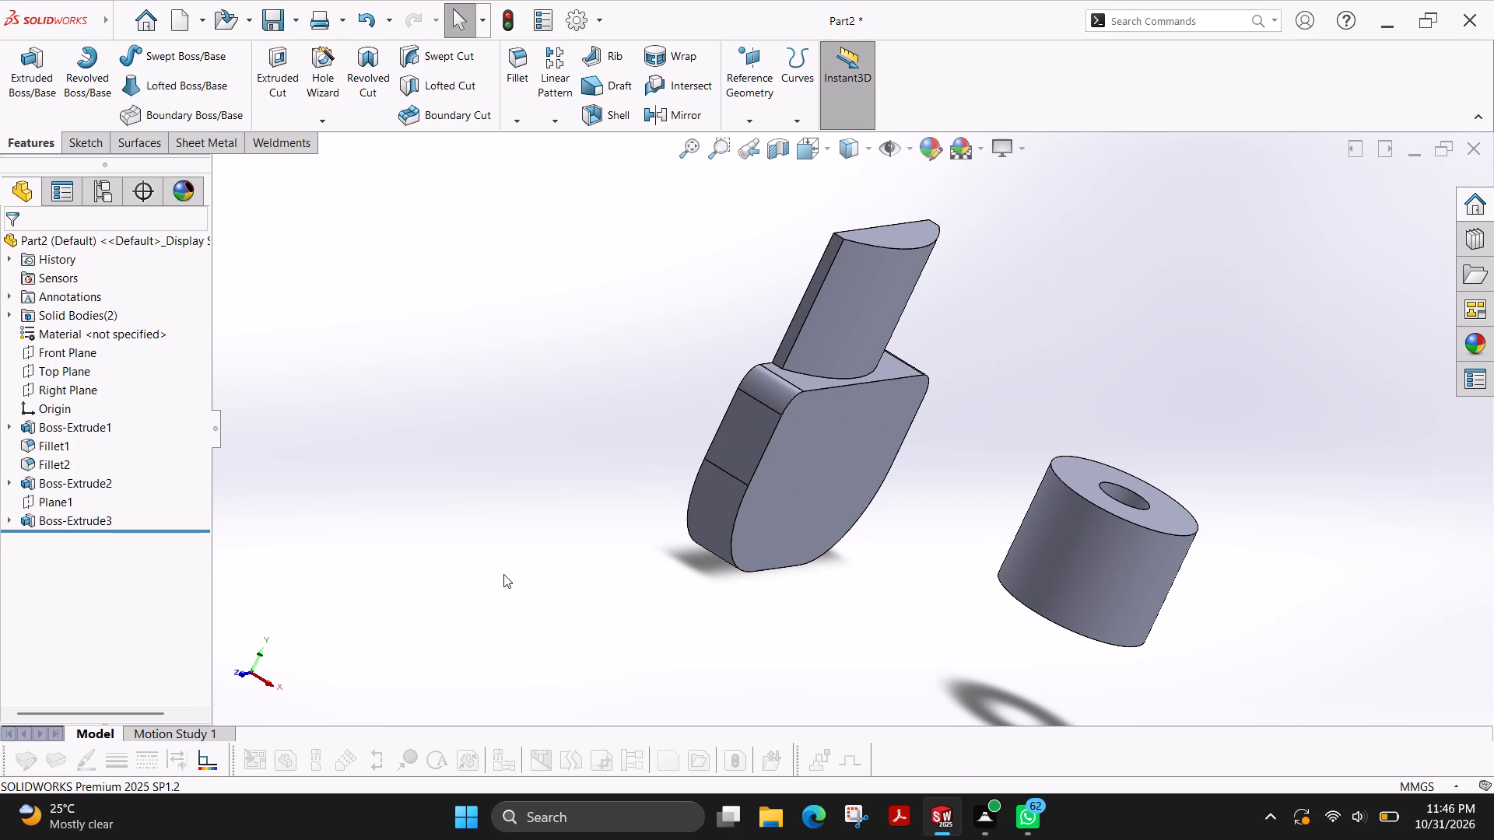
# Create a reference plane offset 50 mm above the Top Plane.
pyautogui.click(759, 116)
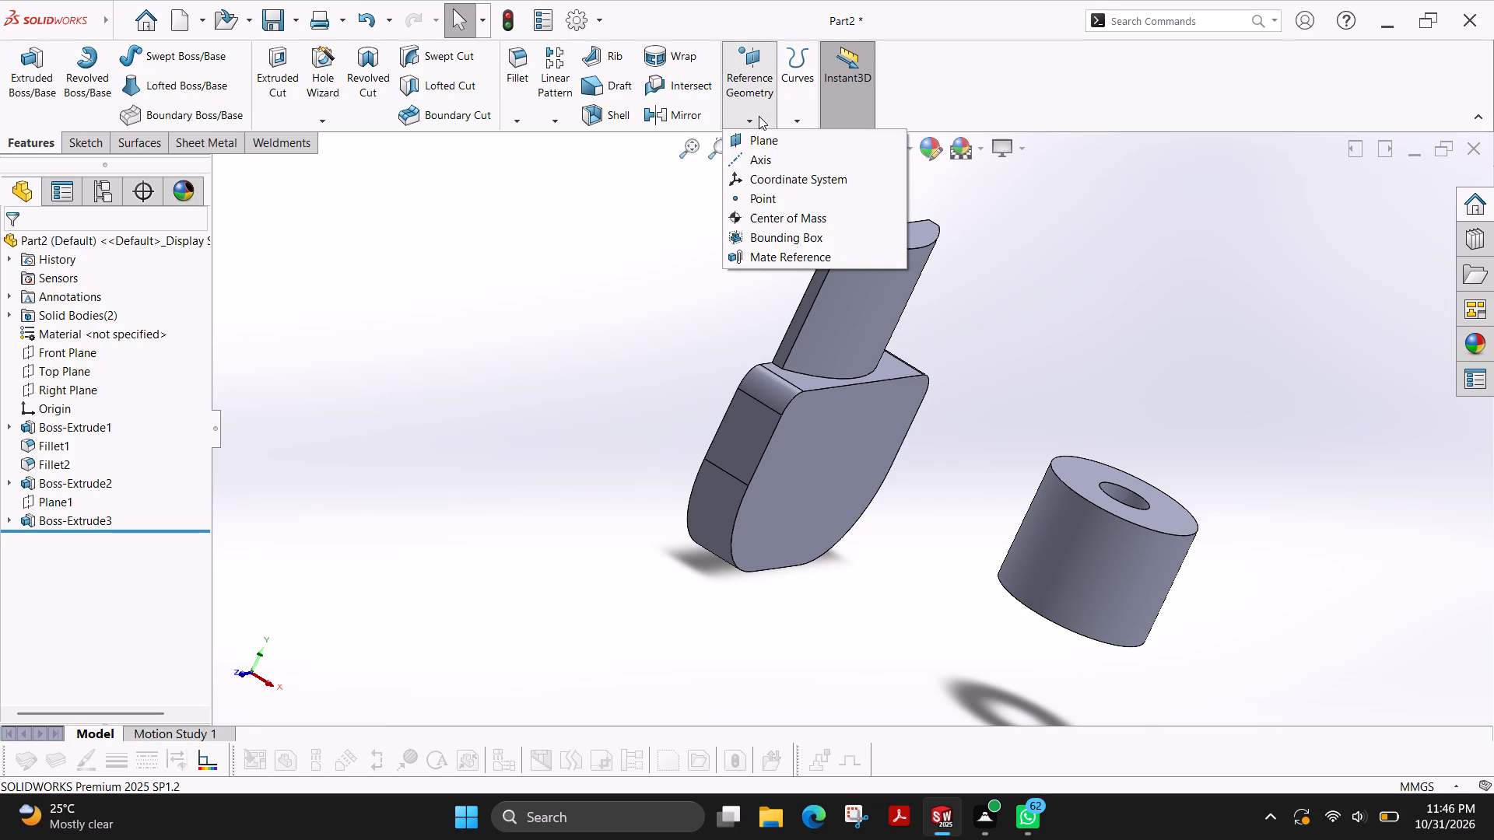
pyautogui.click(769, 141)
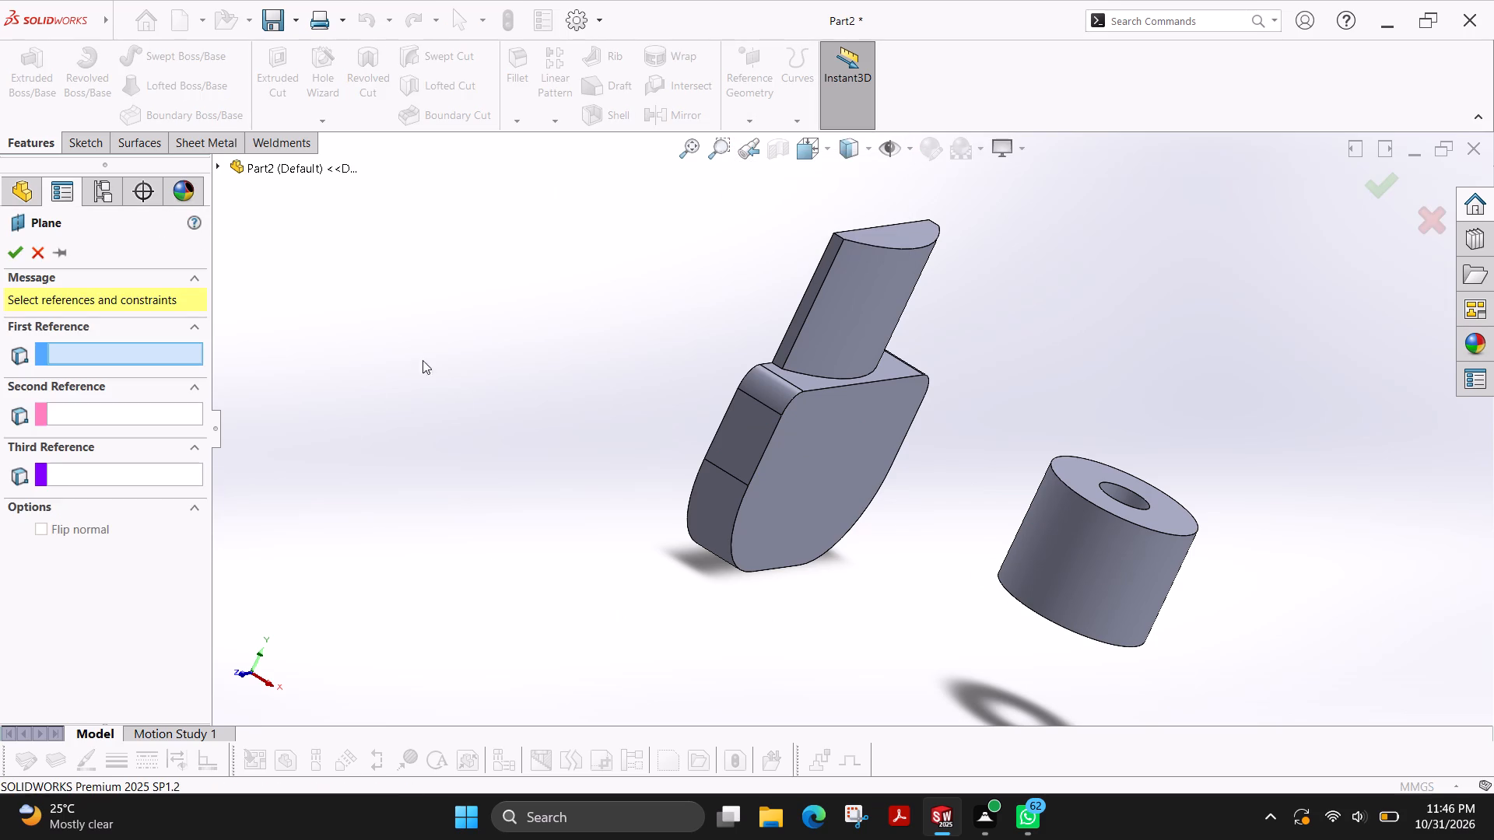
pyautogui.click(218, 166)
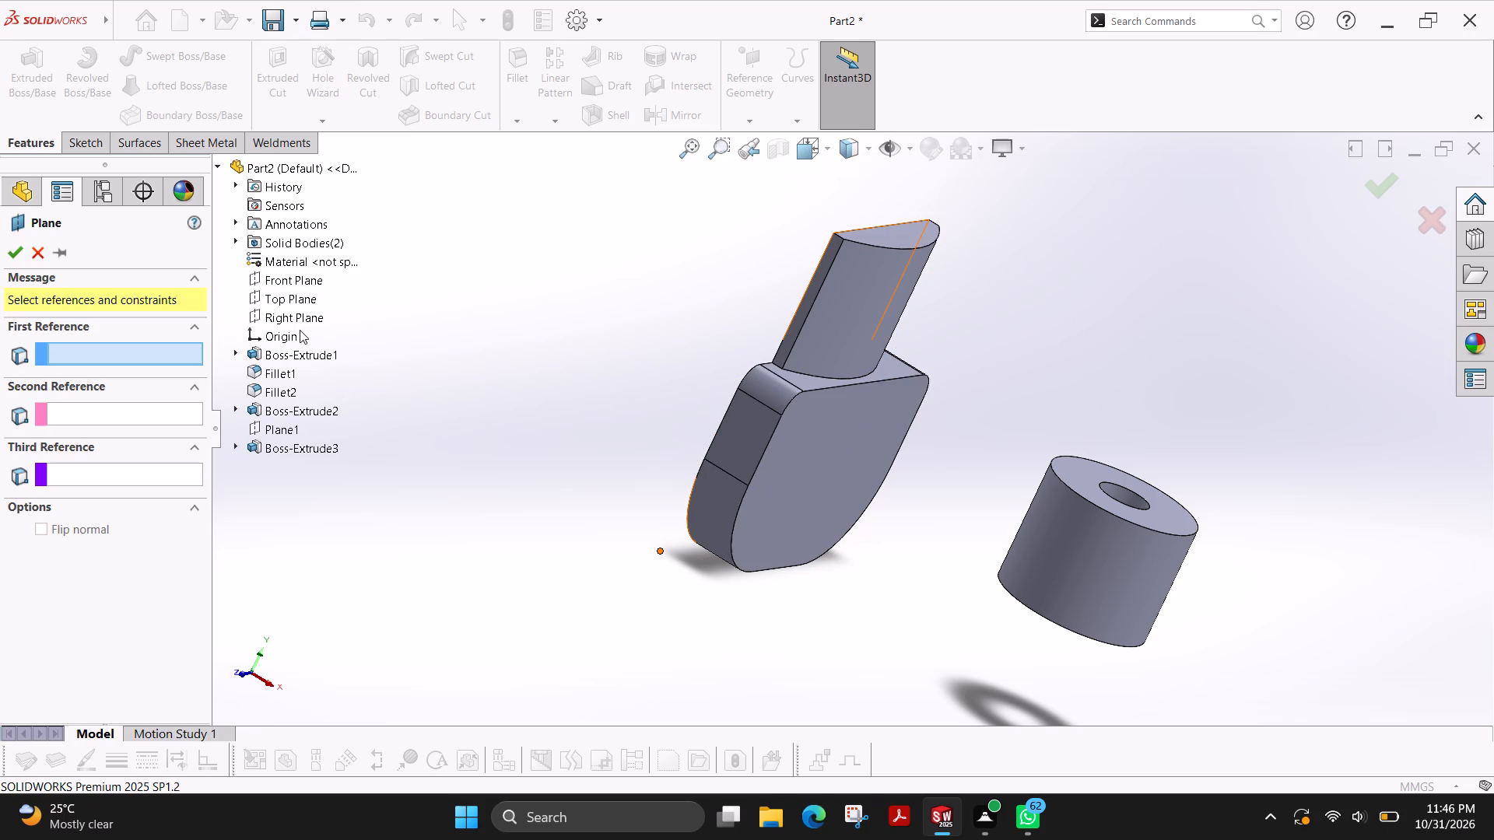
pyautogui.click(305, 303)
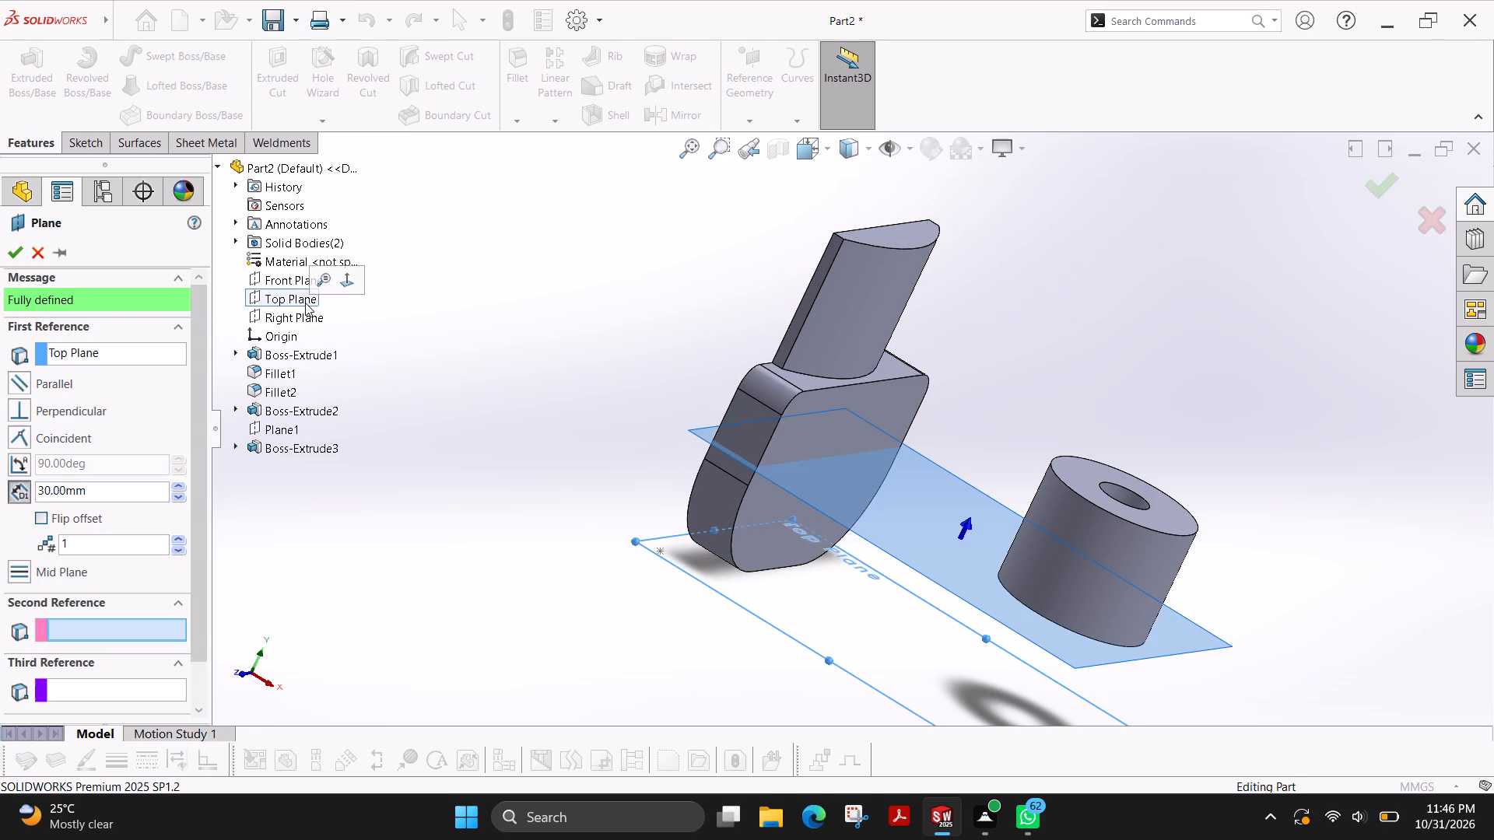
pyautogui.doubleClick(111, 490)
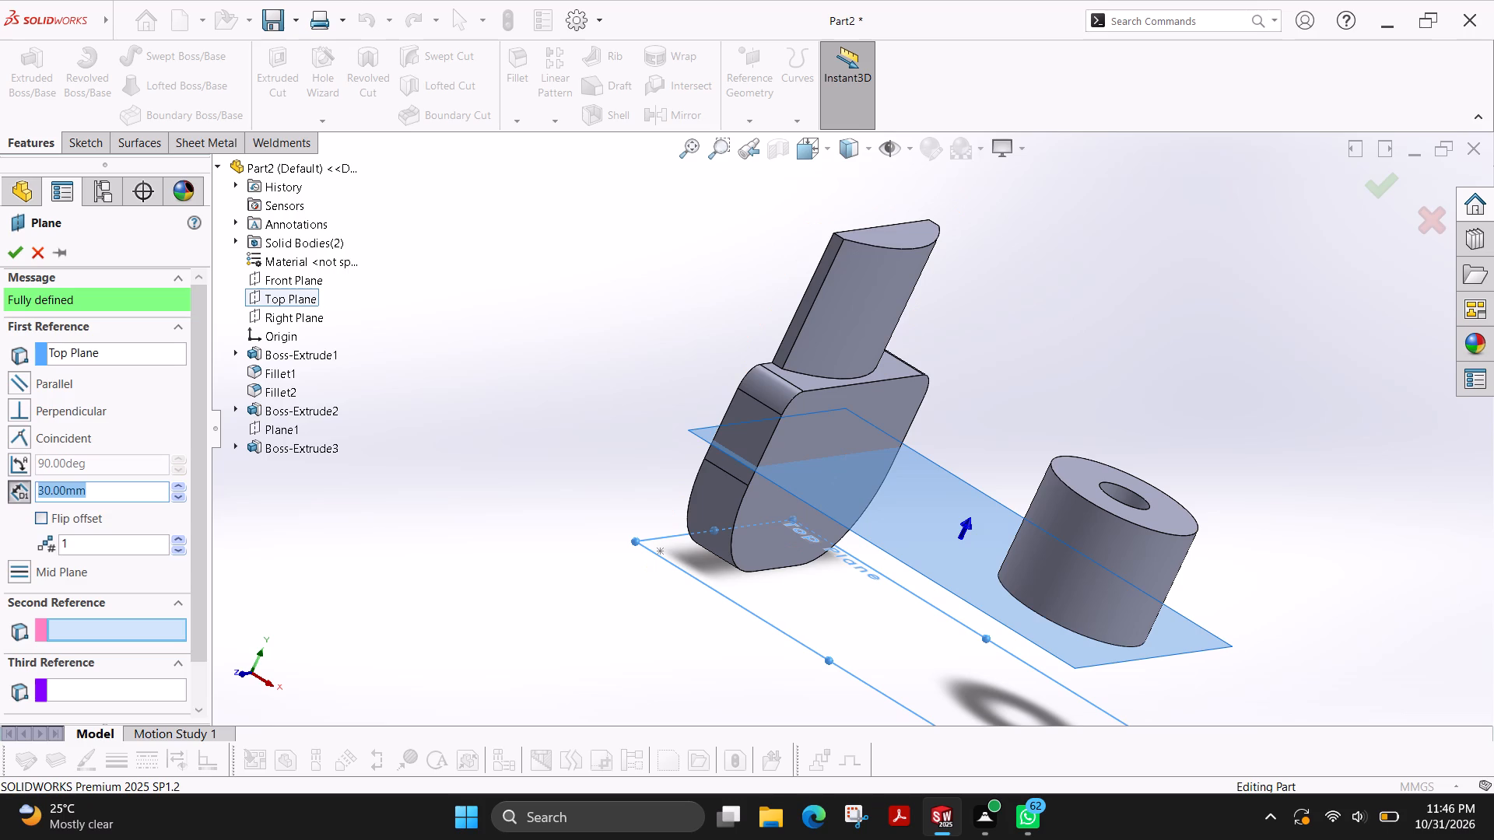
pyautogui.press('5')
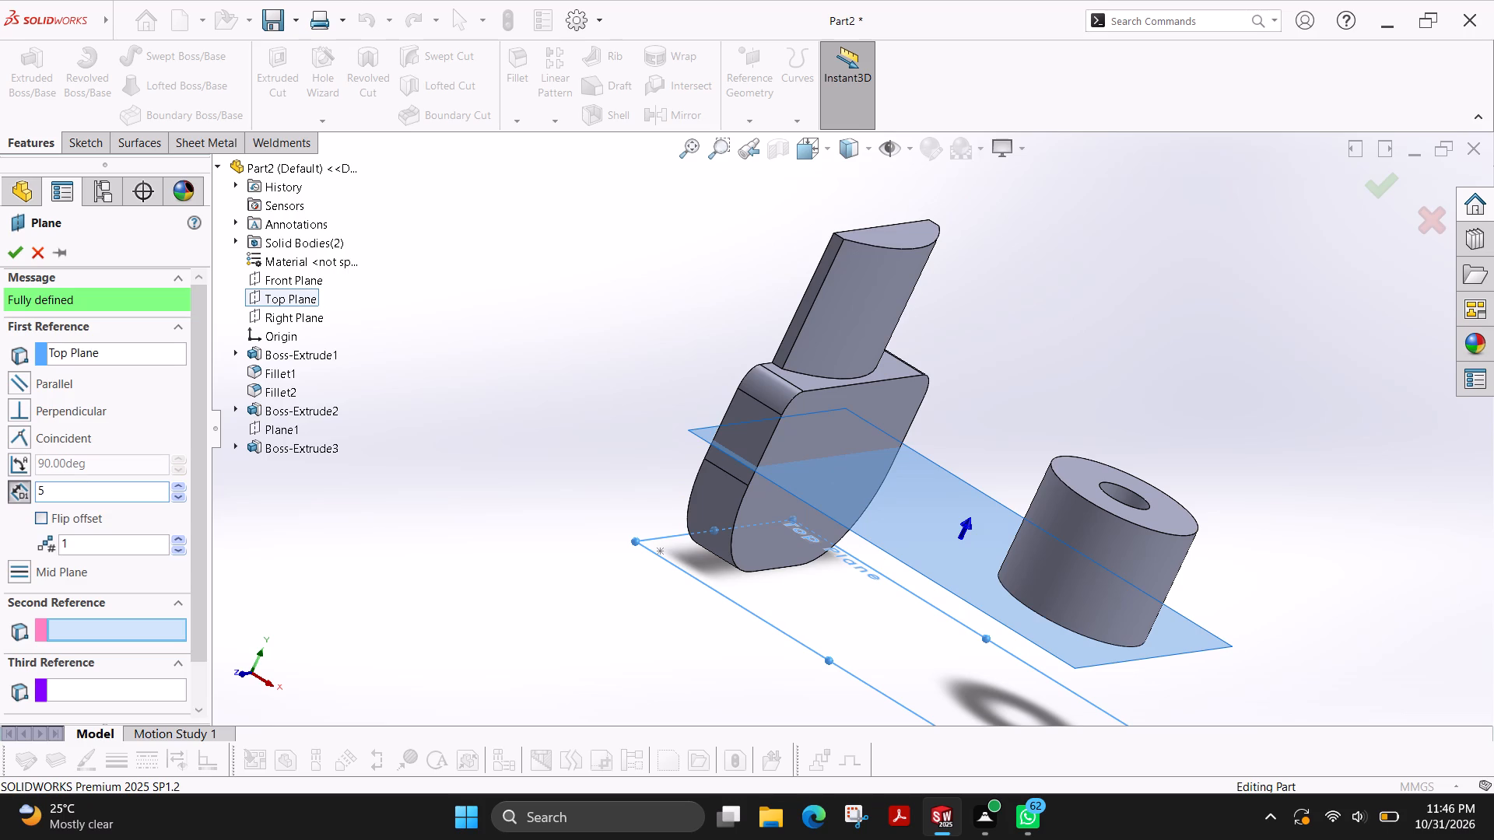
pyautogui.press('0')
pyautogui.press('Return')
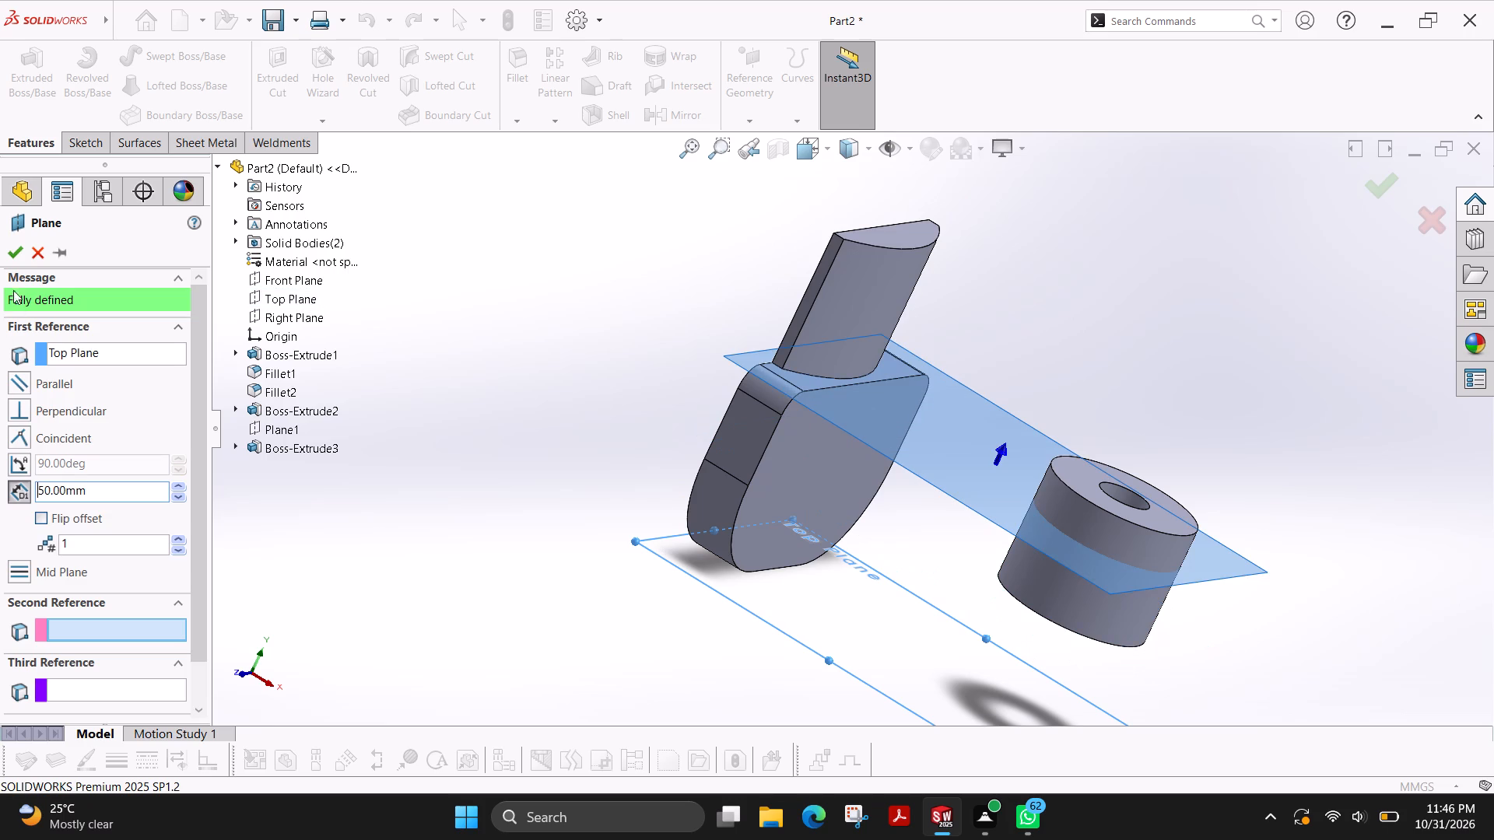
pyautogui.click(12, 250)
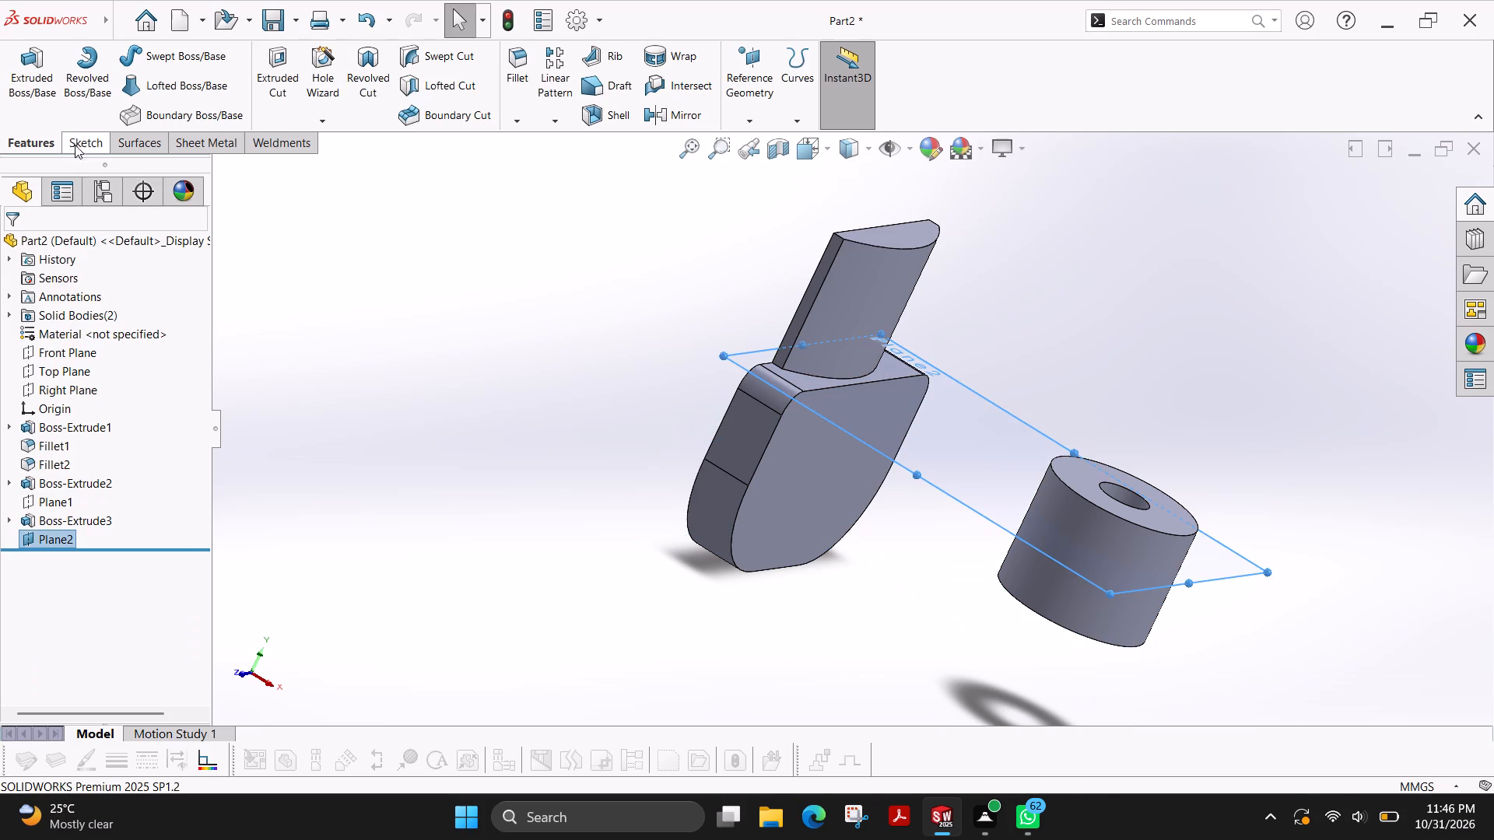
# Start a sketch on the new offset plane and draw a horizontal line from the block's outer edge midpoint through and past the cylinder's centre.
pyautogui.click(76, 141)
pyautogui.click(20, 58)
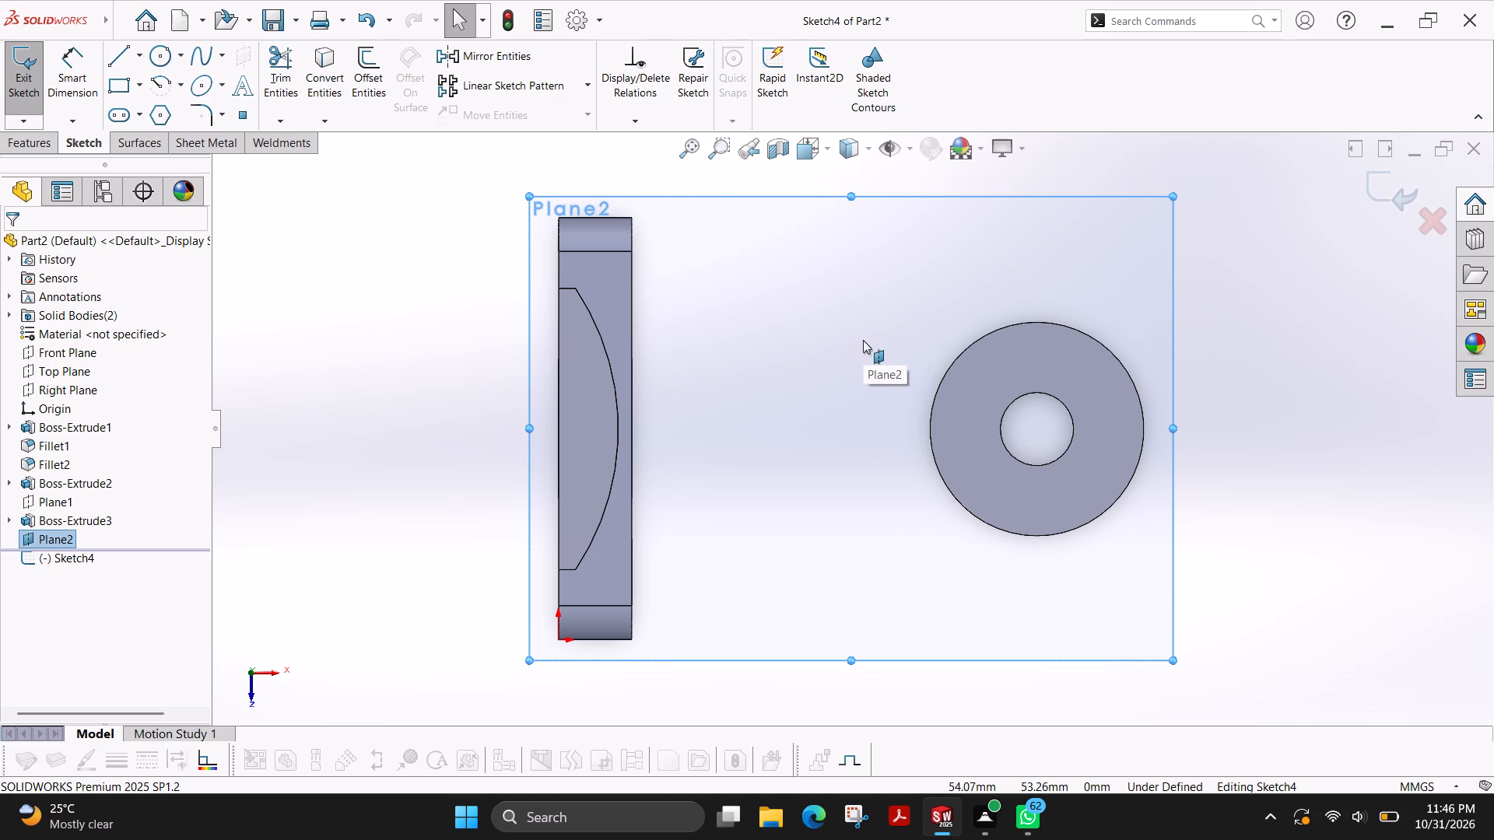
pyautogui.click(124, 57)
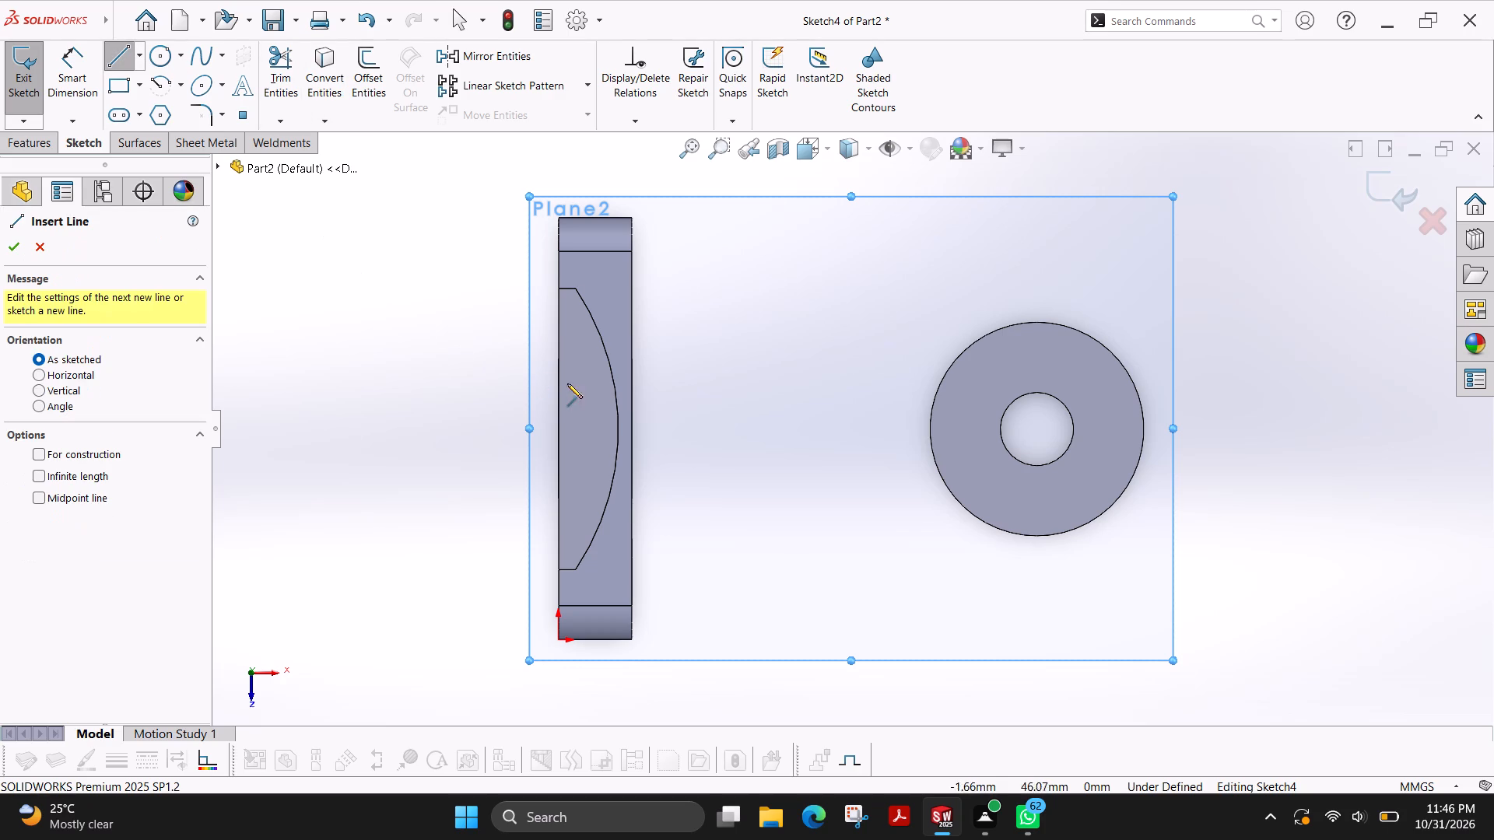
pyautogui.click(558, 427)
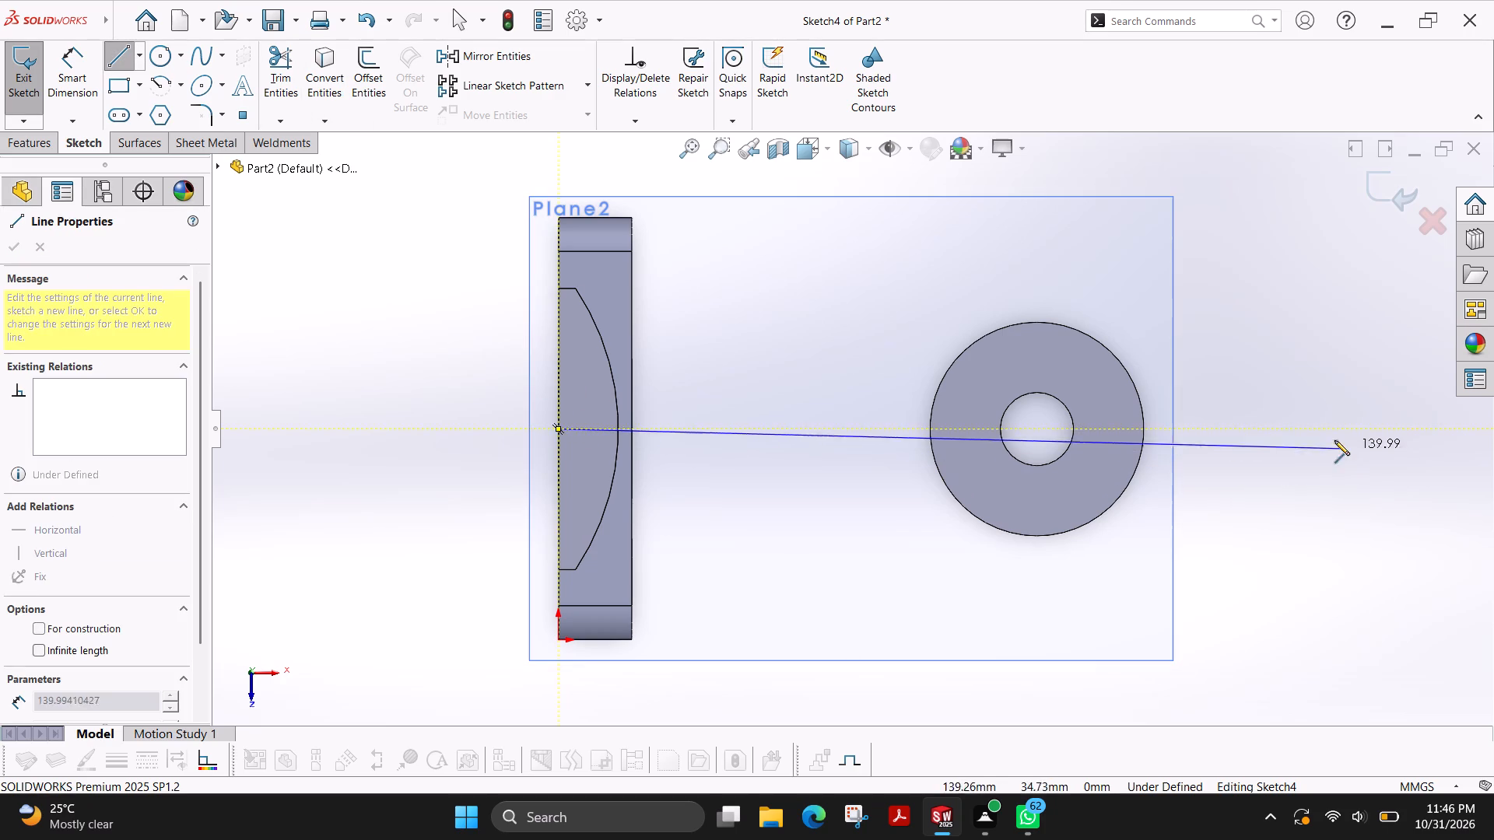
pyautogui.click(1305, 428)
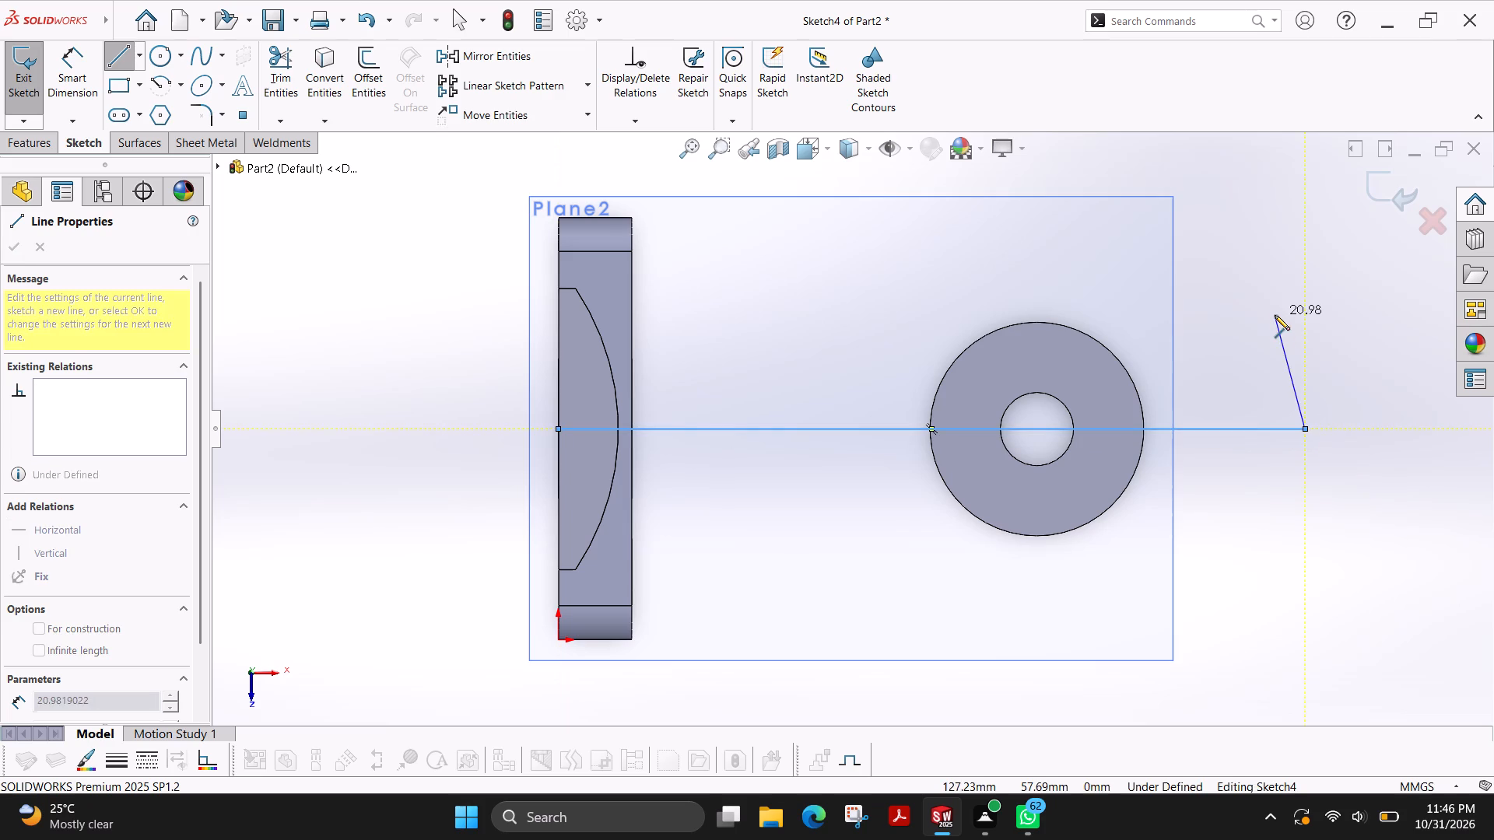
pyautogui.press('Escape')
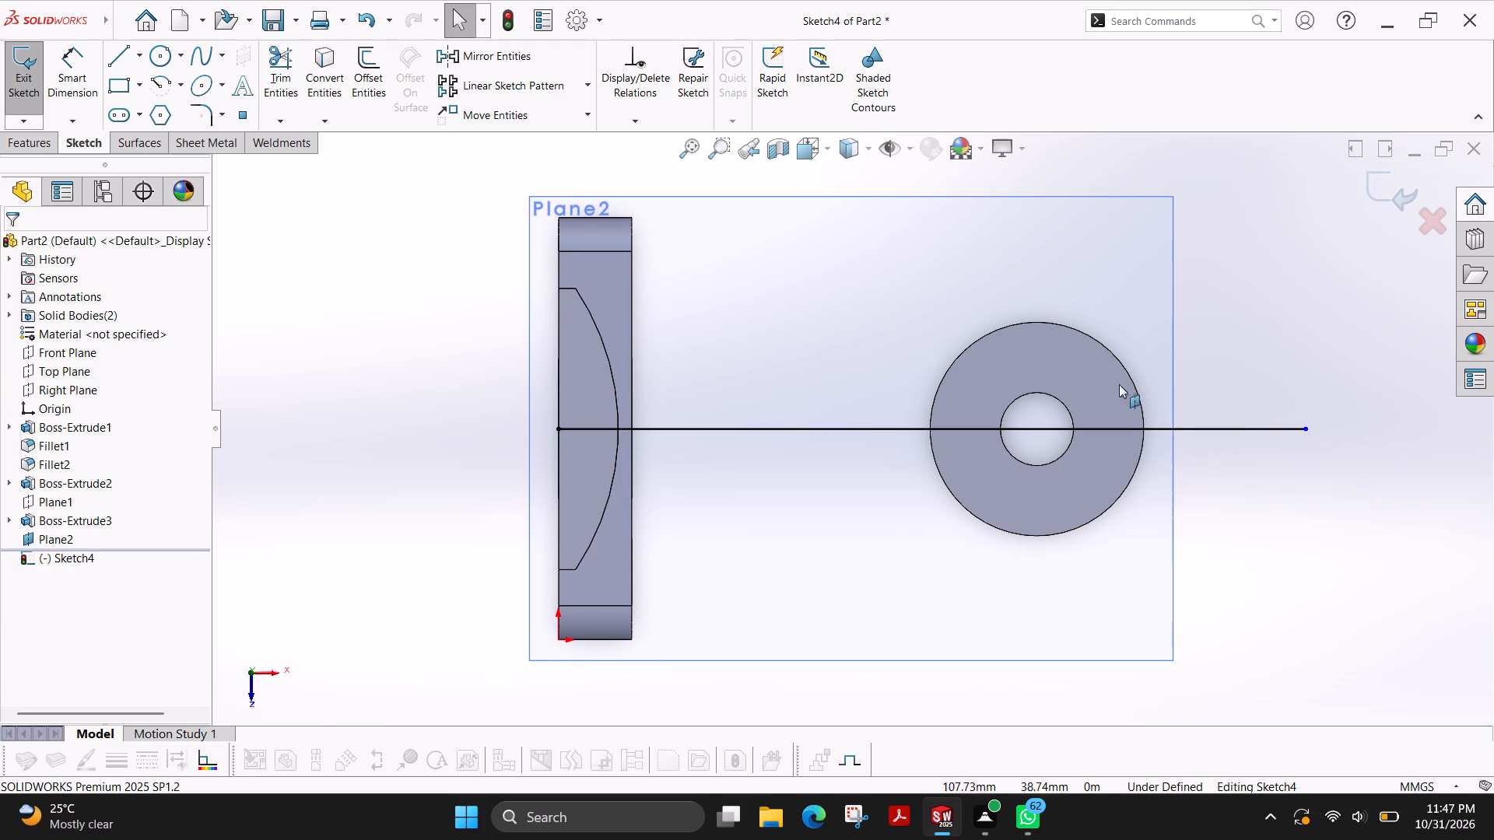
# Draw two horizontal lines, each 72 mm long, from opposite quadrant points of the cylinder's outer circle to the block's near edge.
pyautogui.click(114, 59)
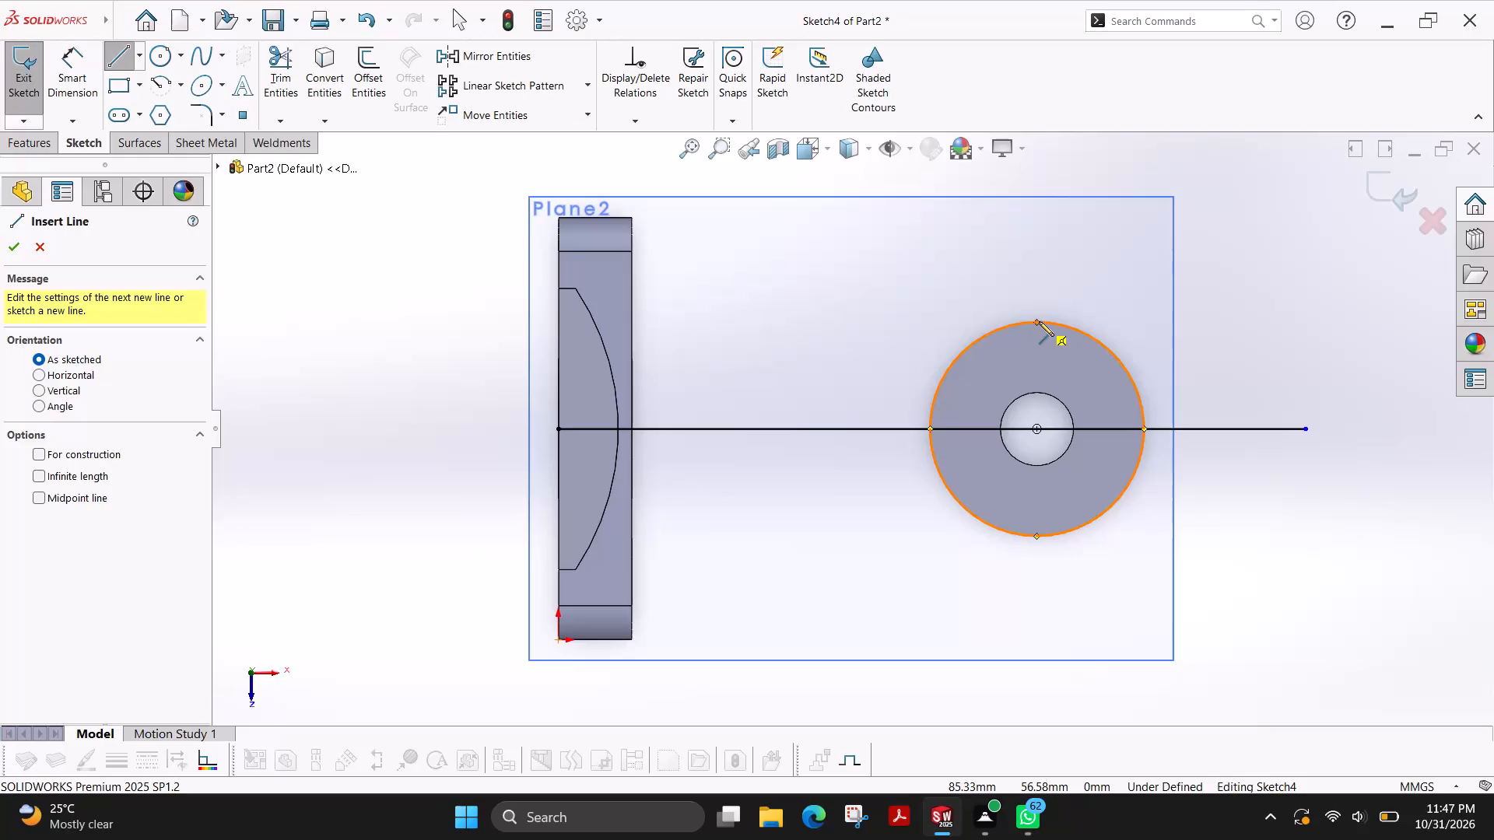
pyautogui.click(1039, 321)
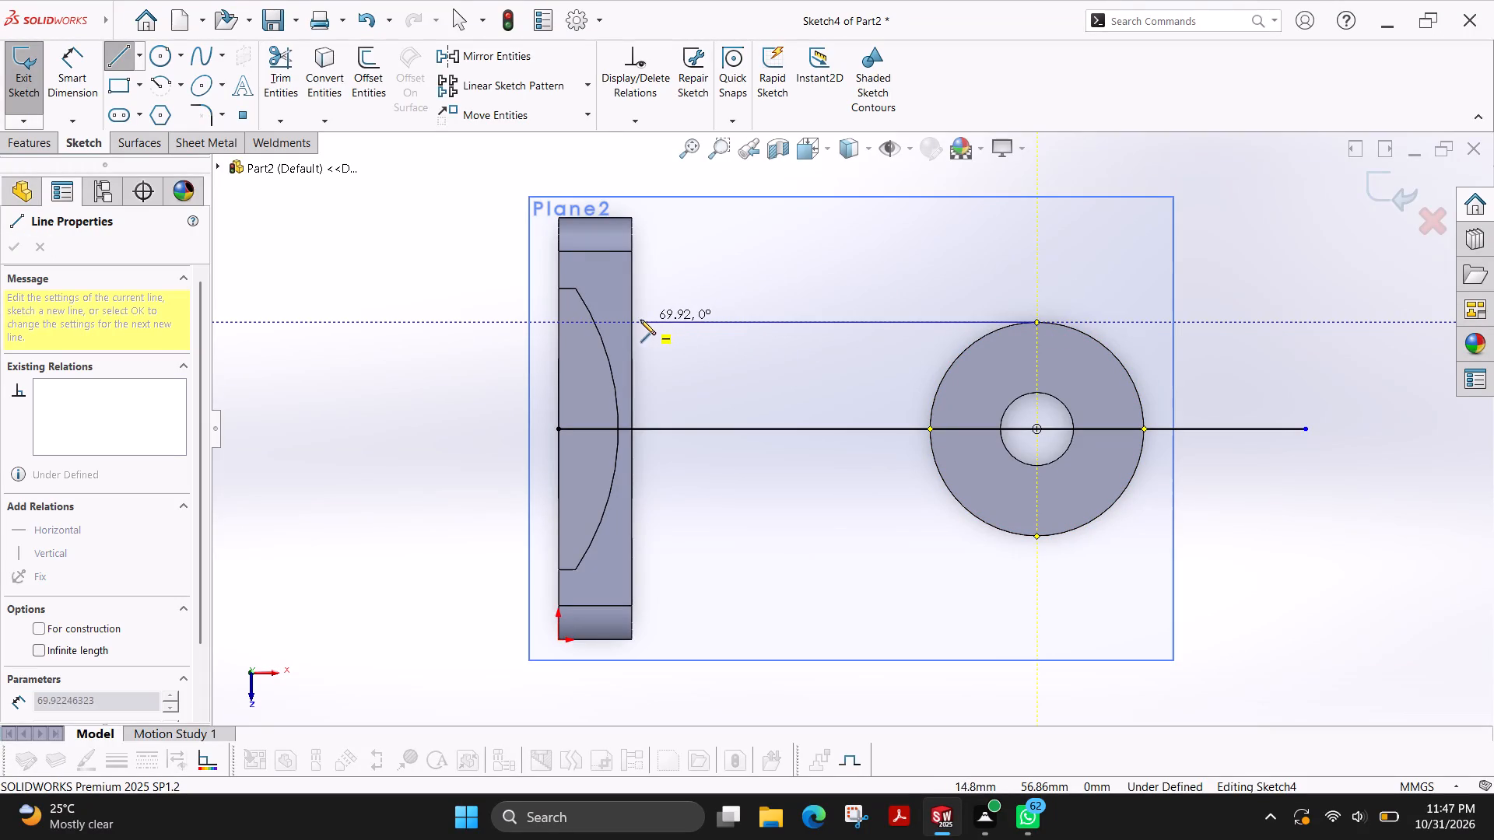
pyautogui.click(630, 320)
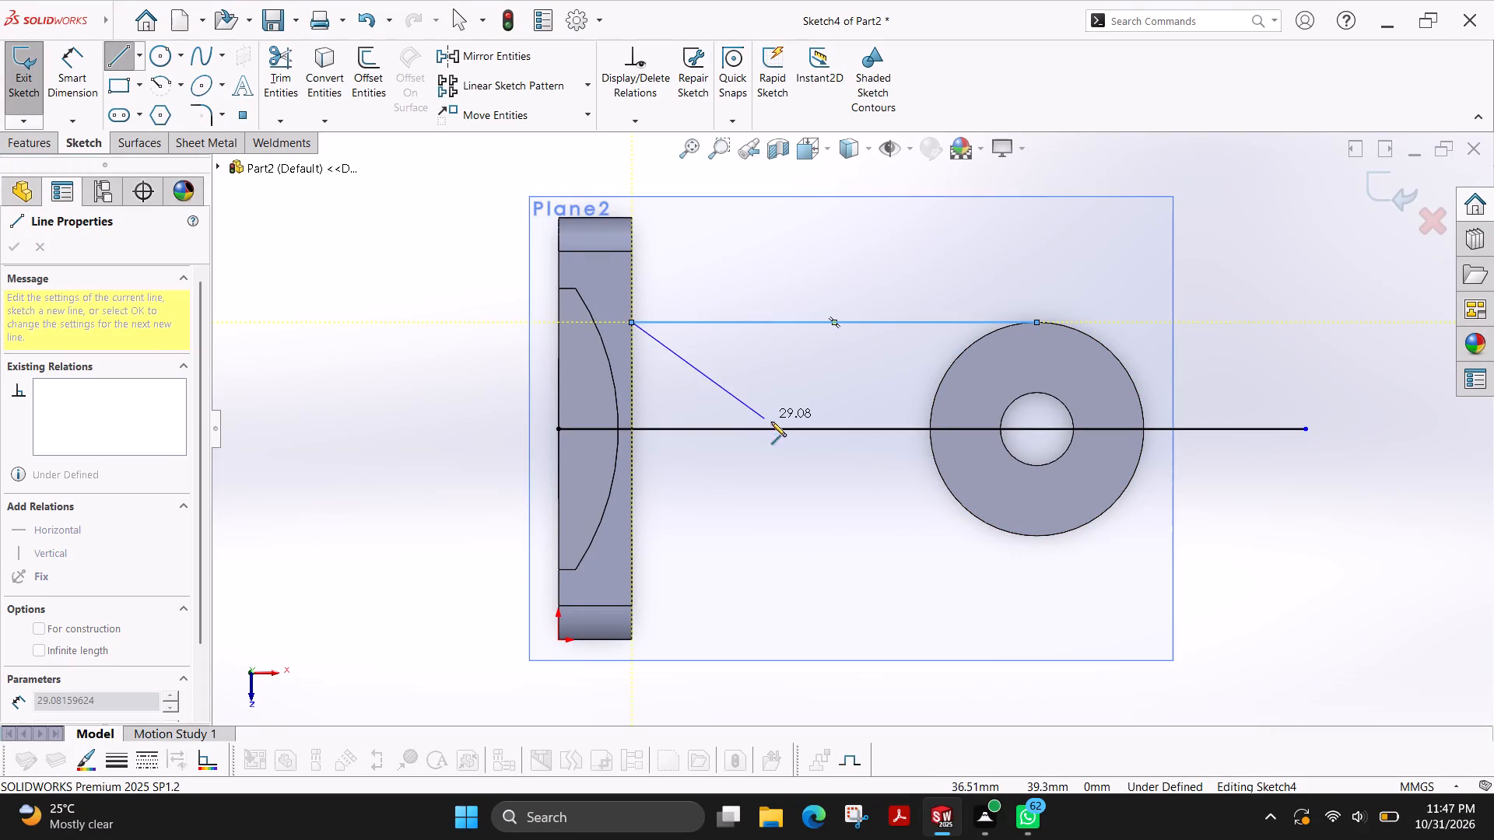
pyautogui.press('Escape')
pyautogui.press('l')
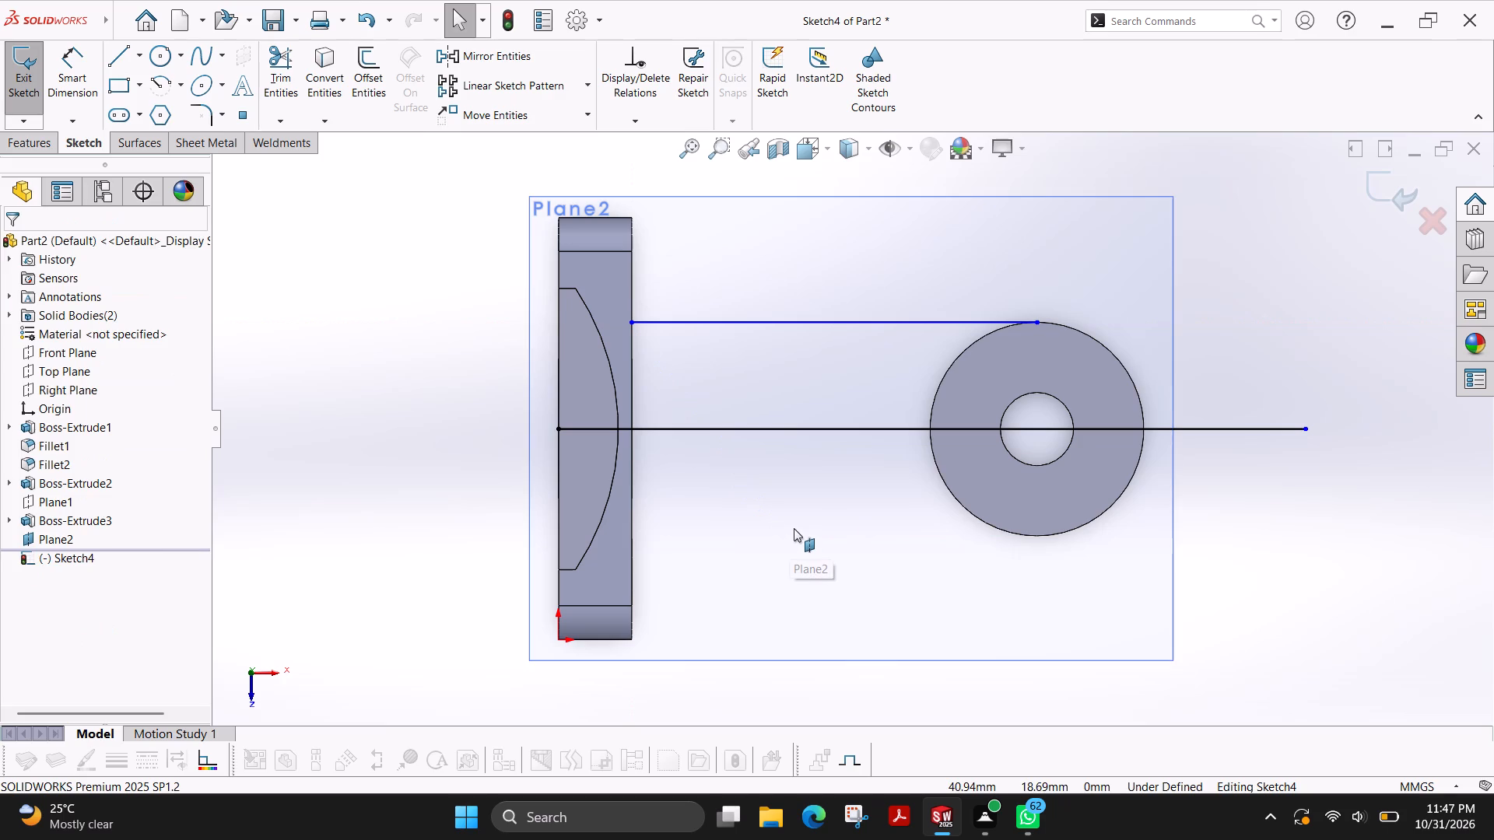
pyautogui.click(1036, 539)
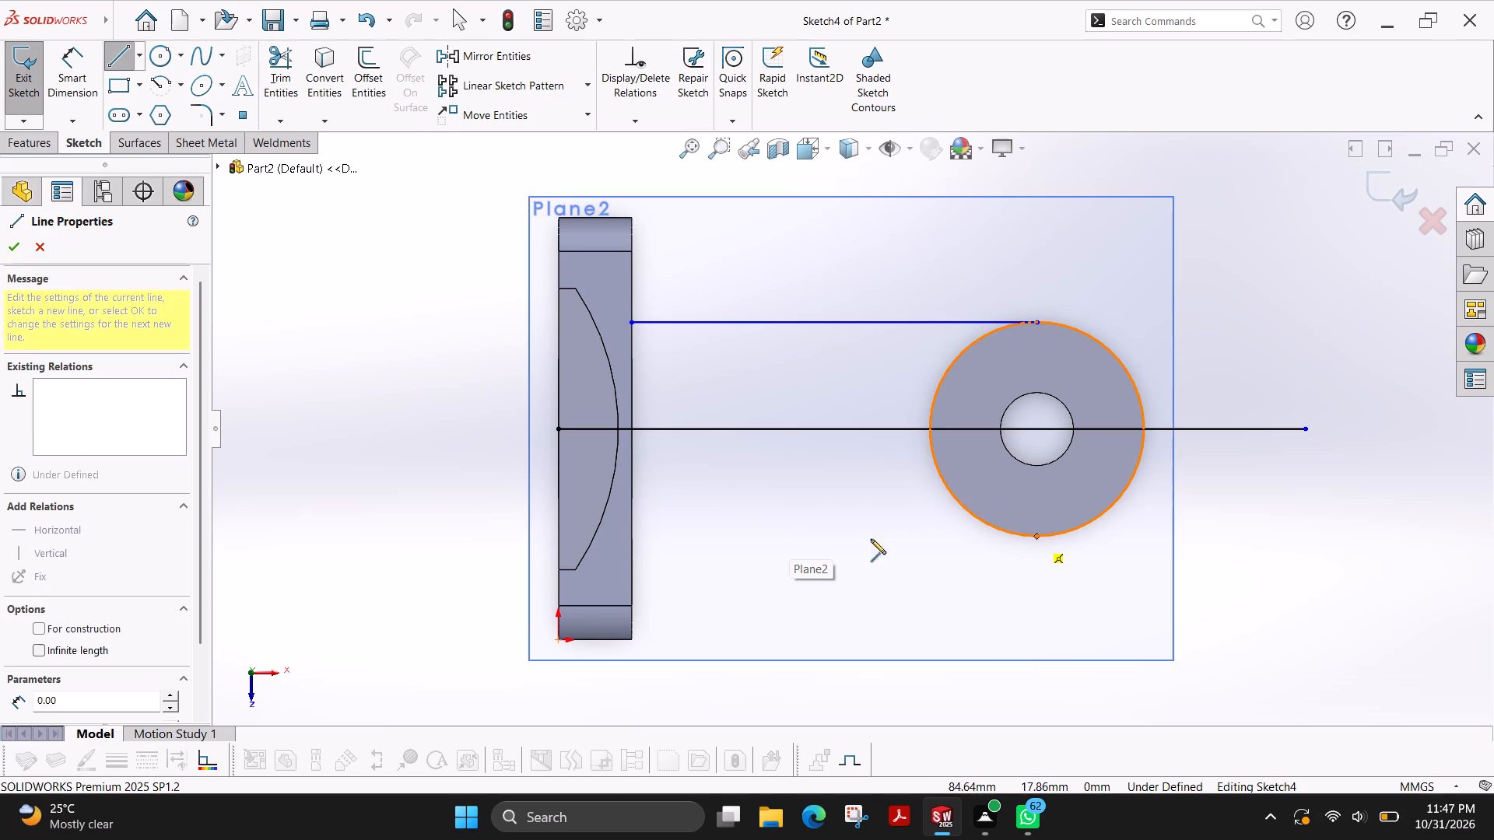
pyautogui.click(630, 535)
pyautogui.press('Escape')
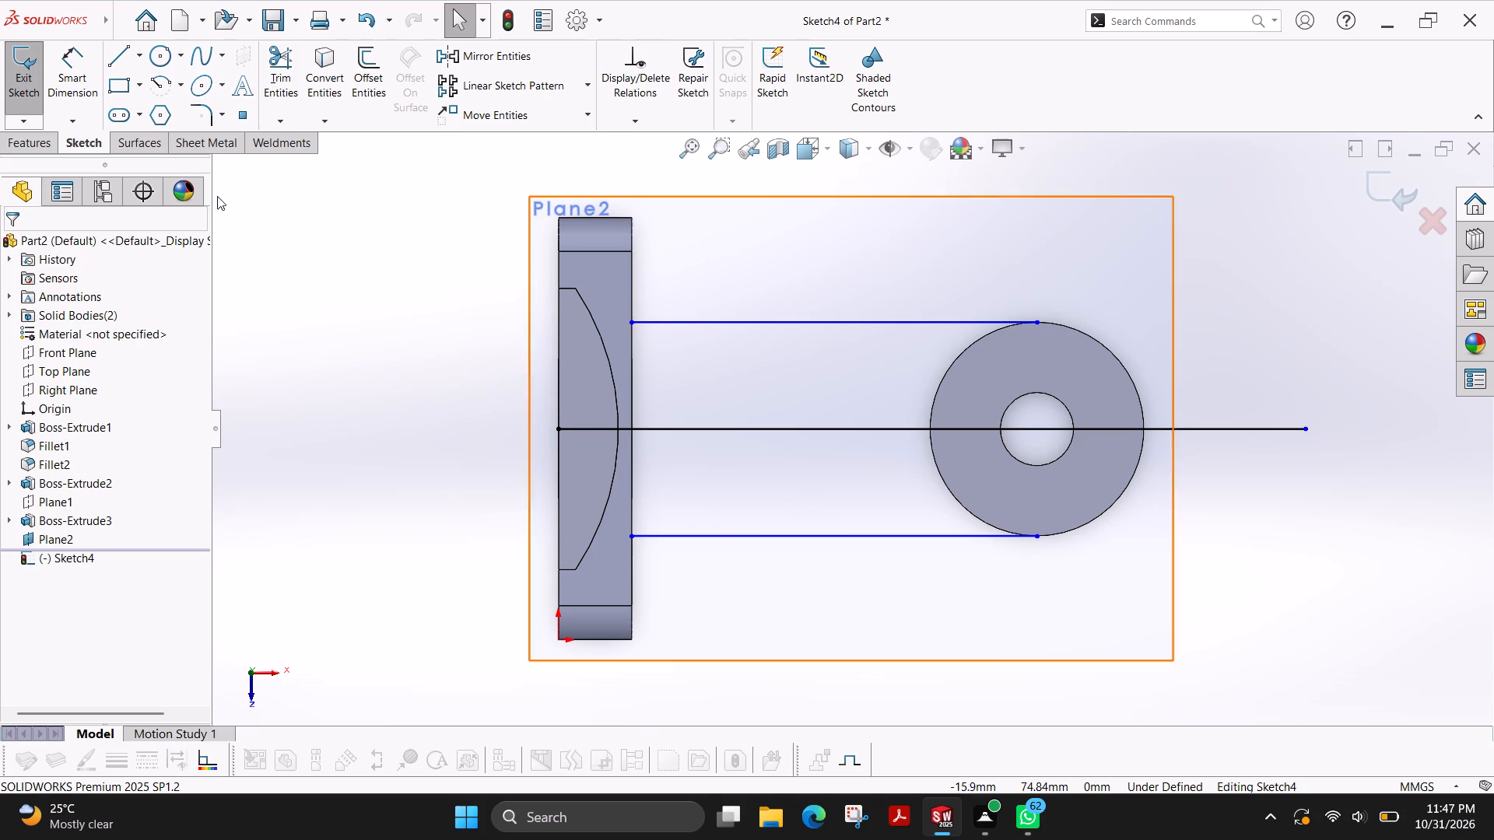
# Draw a 75 mm vertical line along the full length of the block edge that faces the cylinder.
pyautogui.click(116, 64)
pyautogui.click(631, 217)
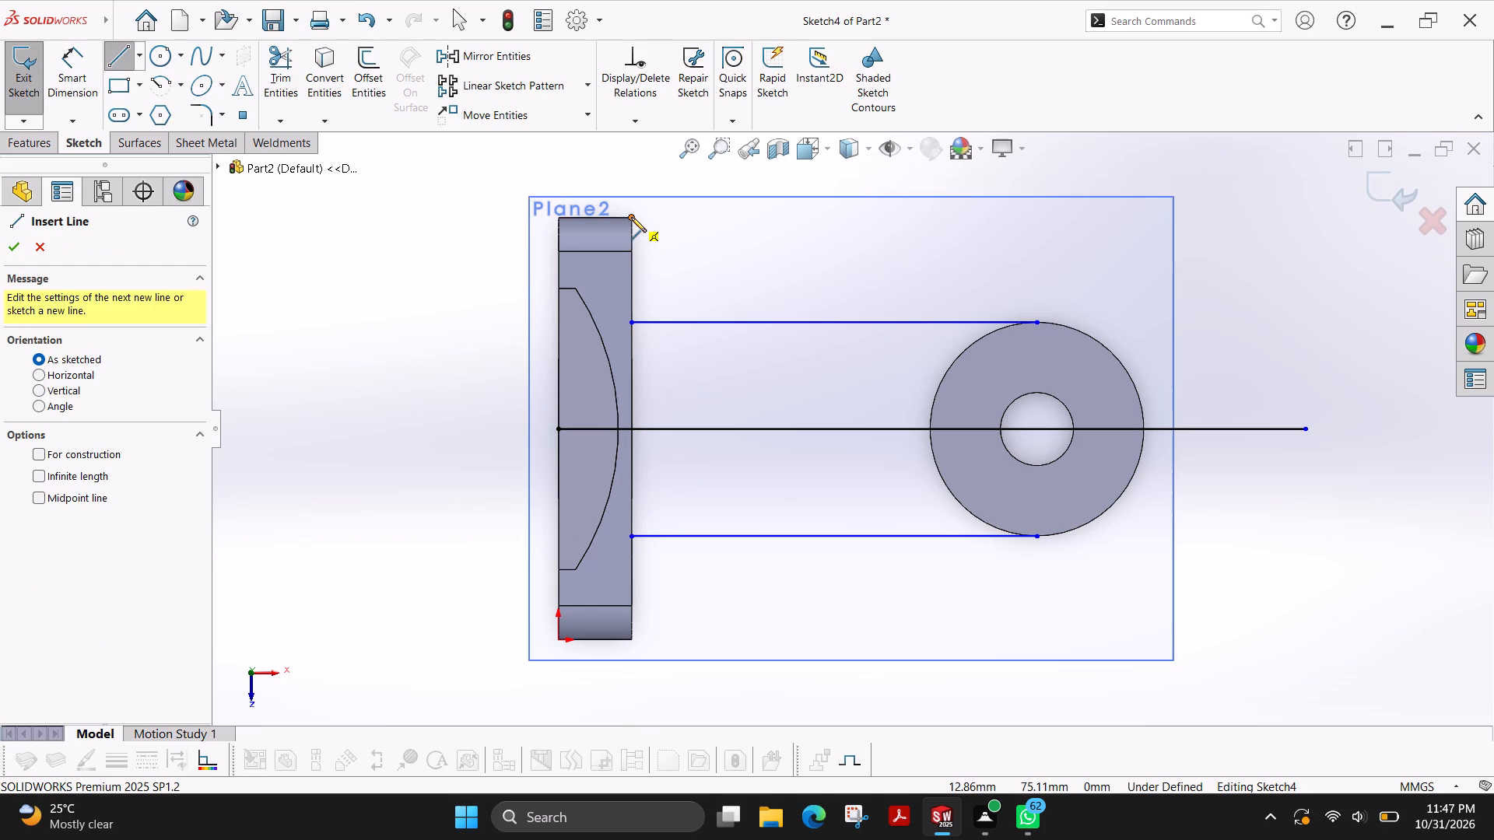
pyautogui.click(631, 638)
pyautogui.press('Escape')
# Trim away the vertical line's ends beyond the two horizontal lines and the entire horizontal centre line.
pyautogui.scroll(3, 718, 356)
pyautogui.scroll(-1, 718, 355)
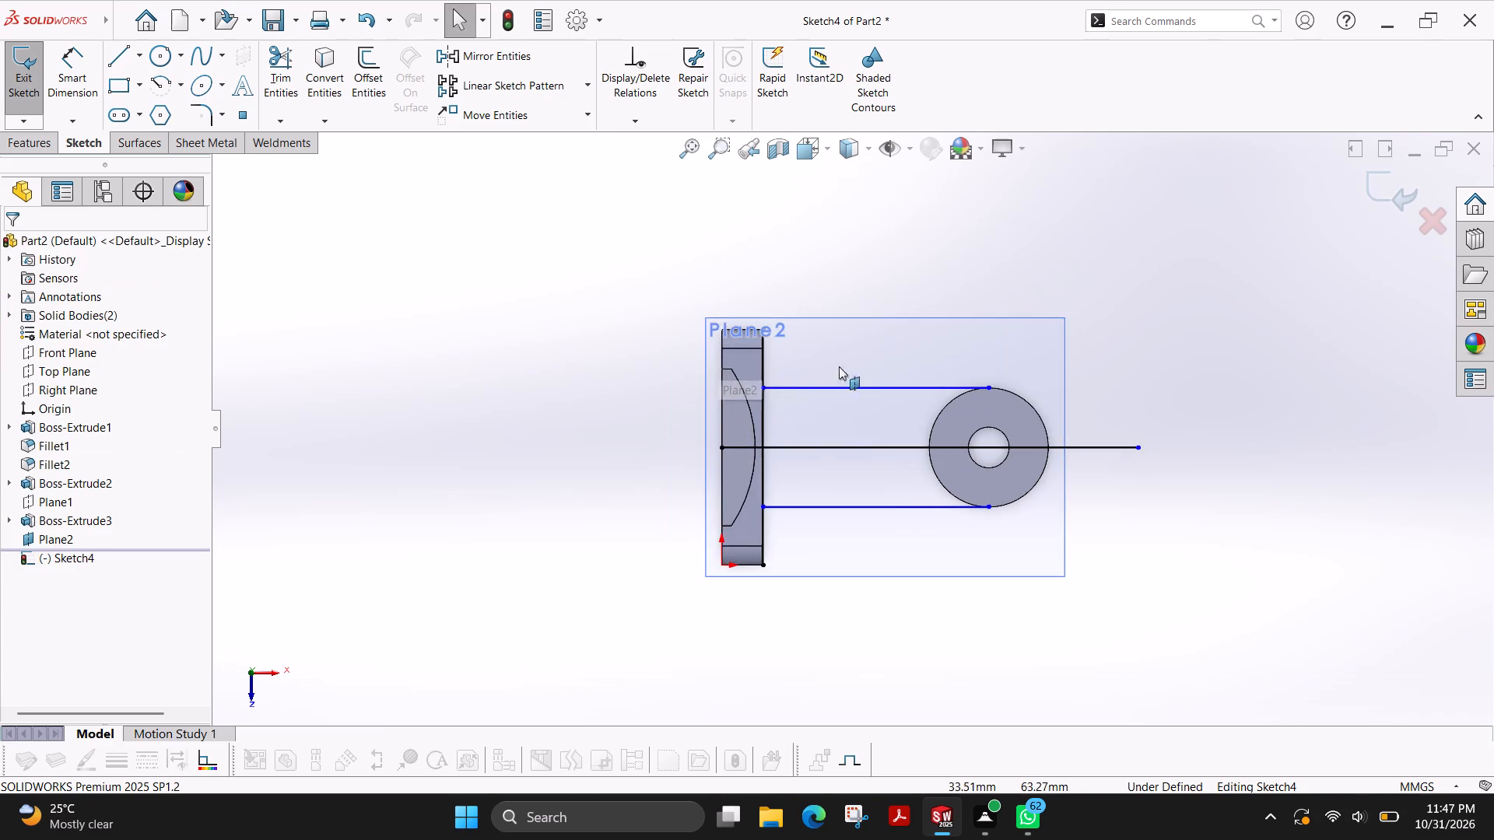
pyautogui.scroll(-3, 864, 373)
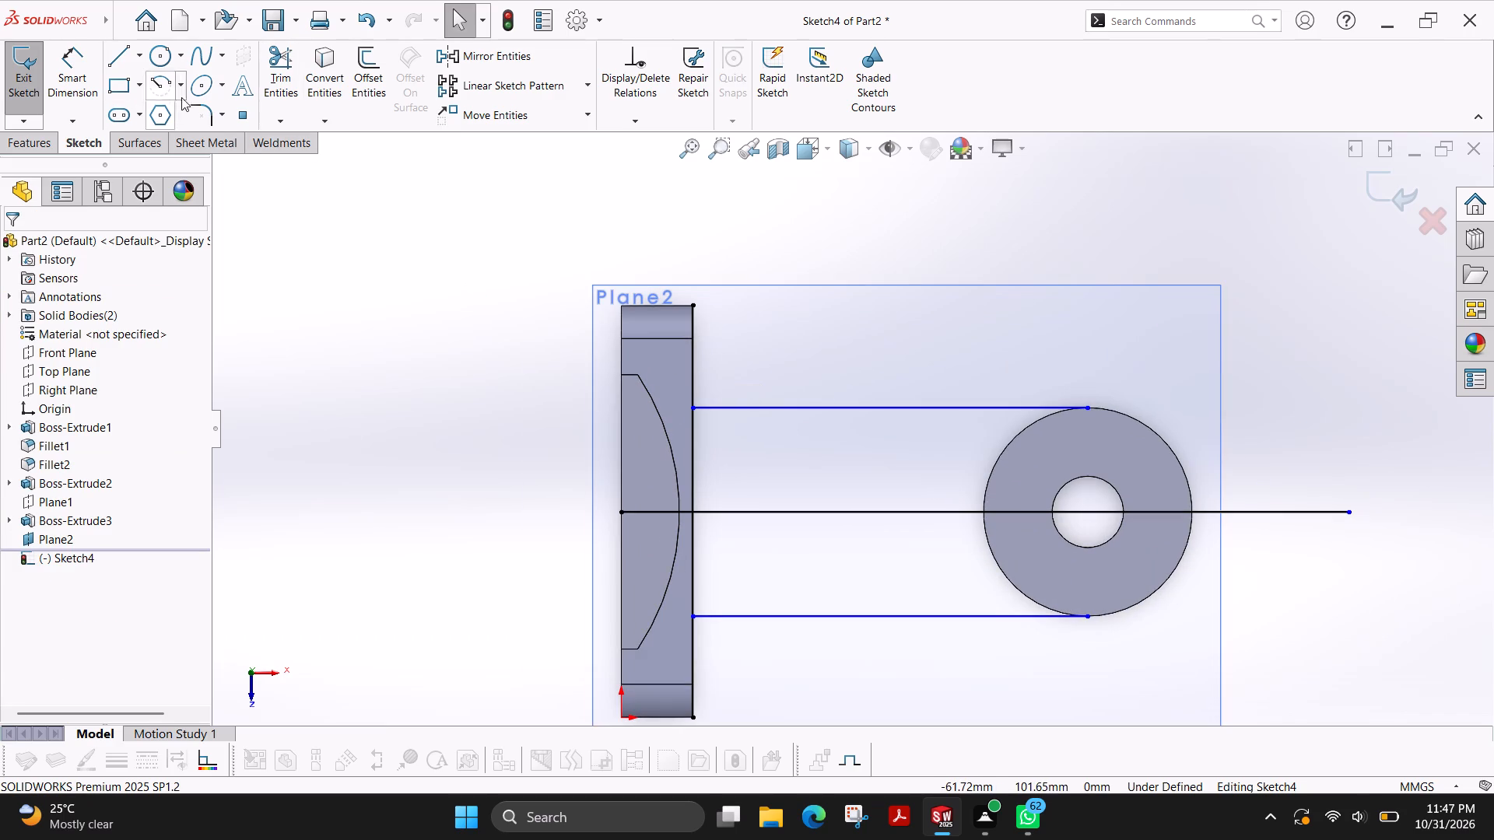
pyautogui.click(199, 115)
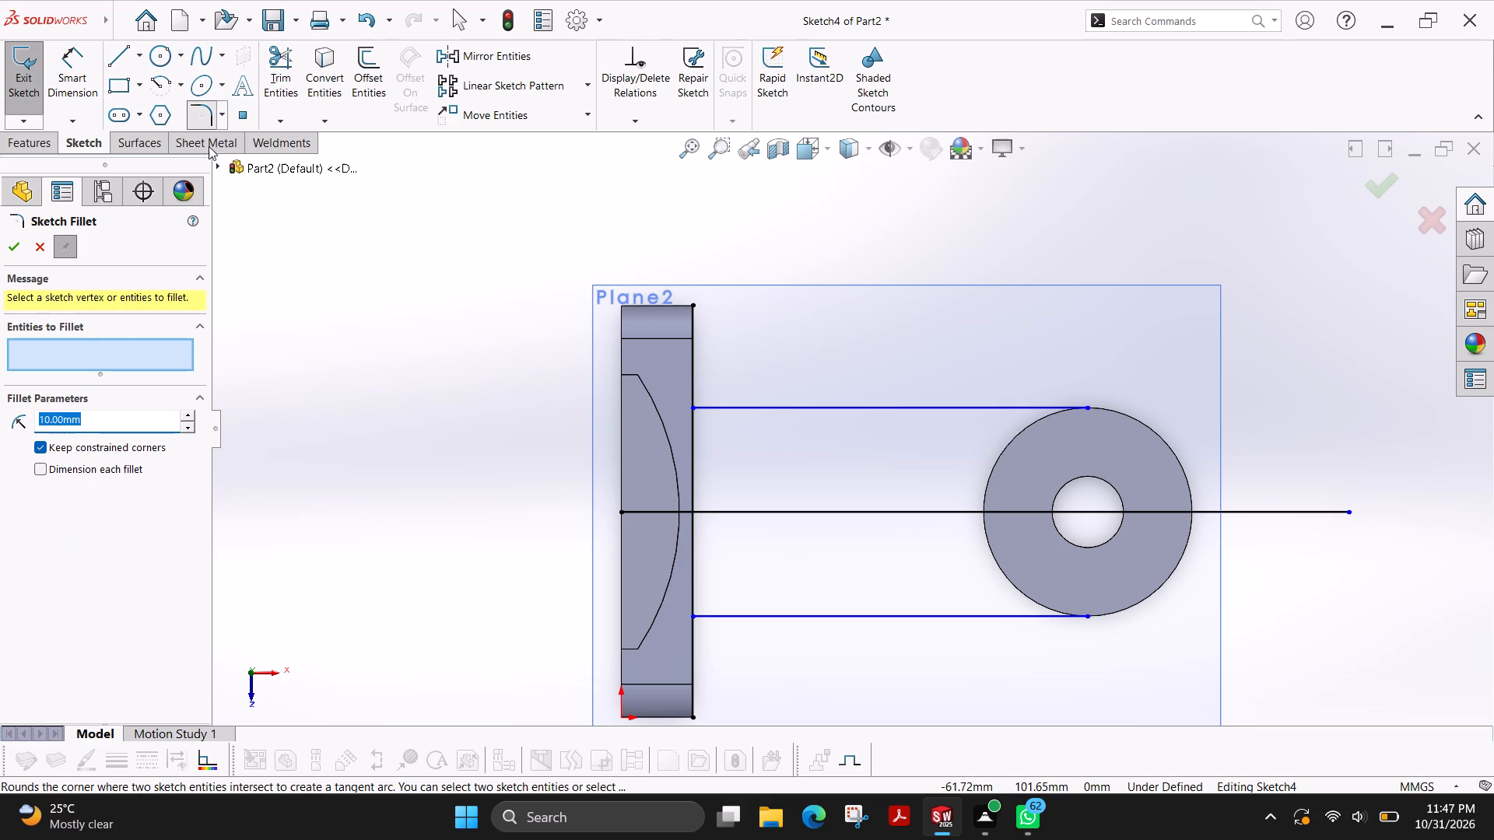
pyautogui.press('Escape')
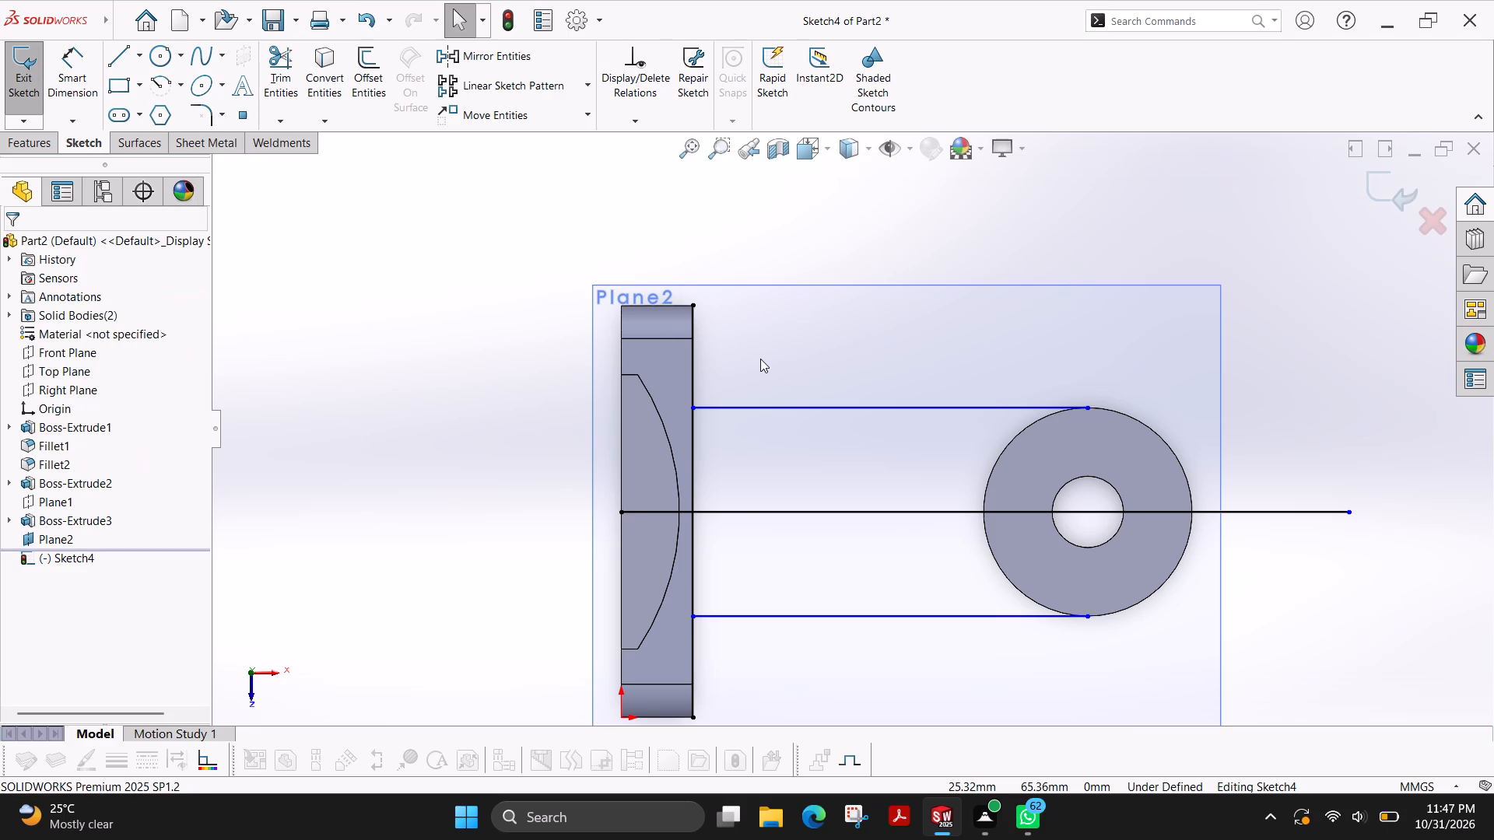
pyautogui.scroll(1, 760, 359)
pyautogui.click(286, 73)
pyautogui.moveTo(771, 352); pyautogui.dragTo(763, 355)
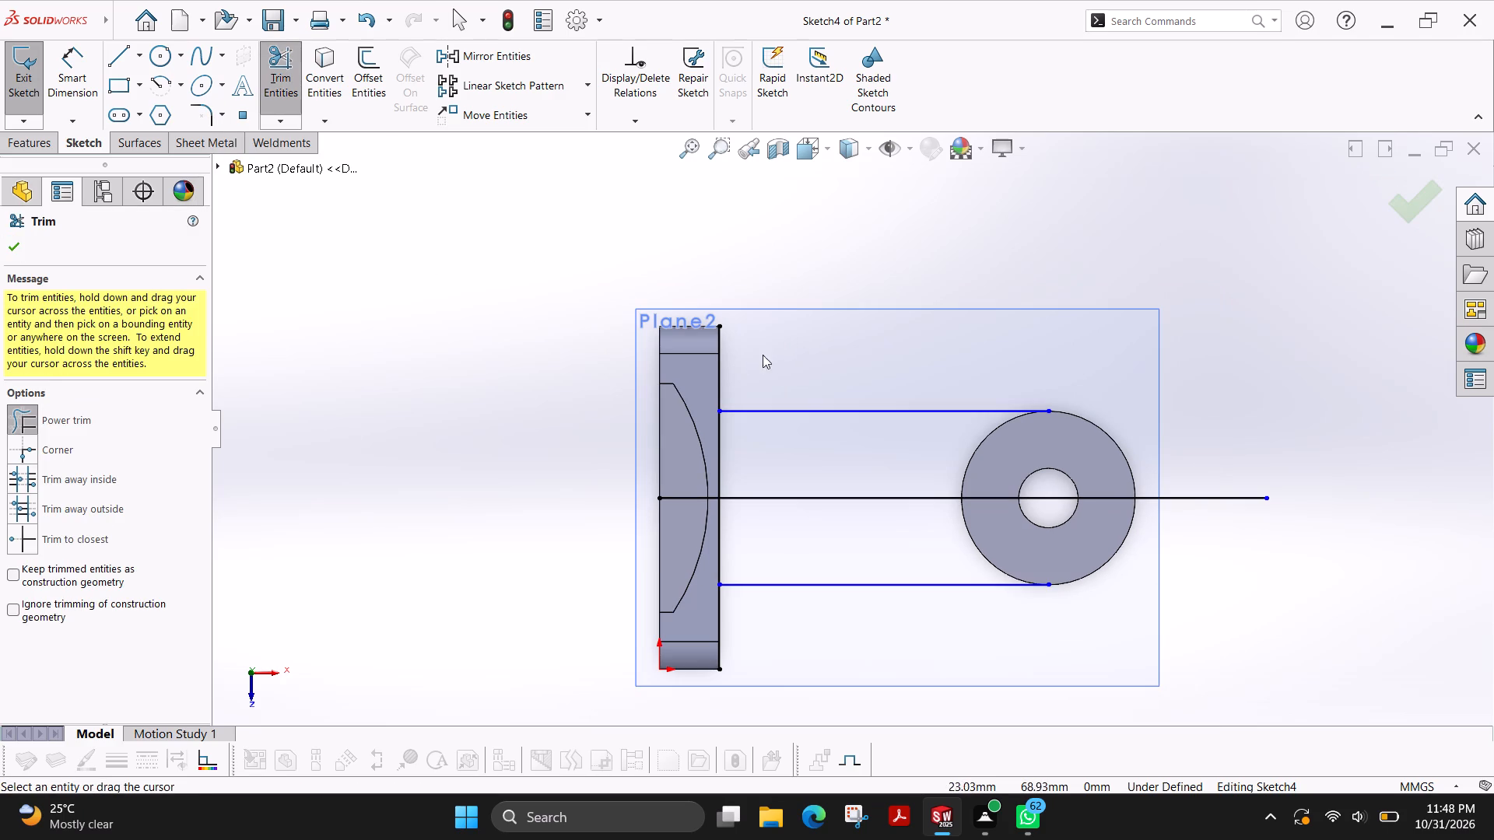
pyautogui.moveTo(763, 355); pyautogui.dragTo(693, 390)
pyautogui.moveTo(751, 642); pyautogui.dragTo(687, 639)
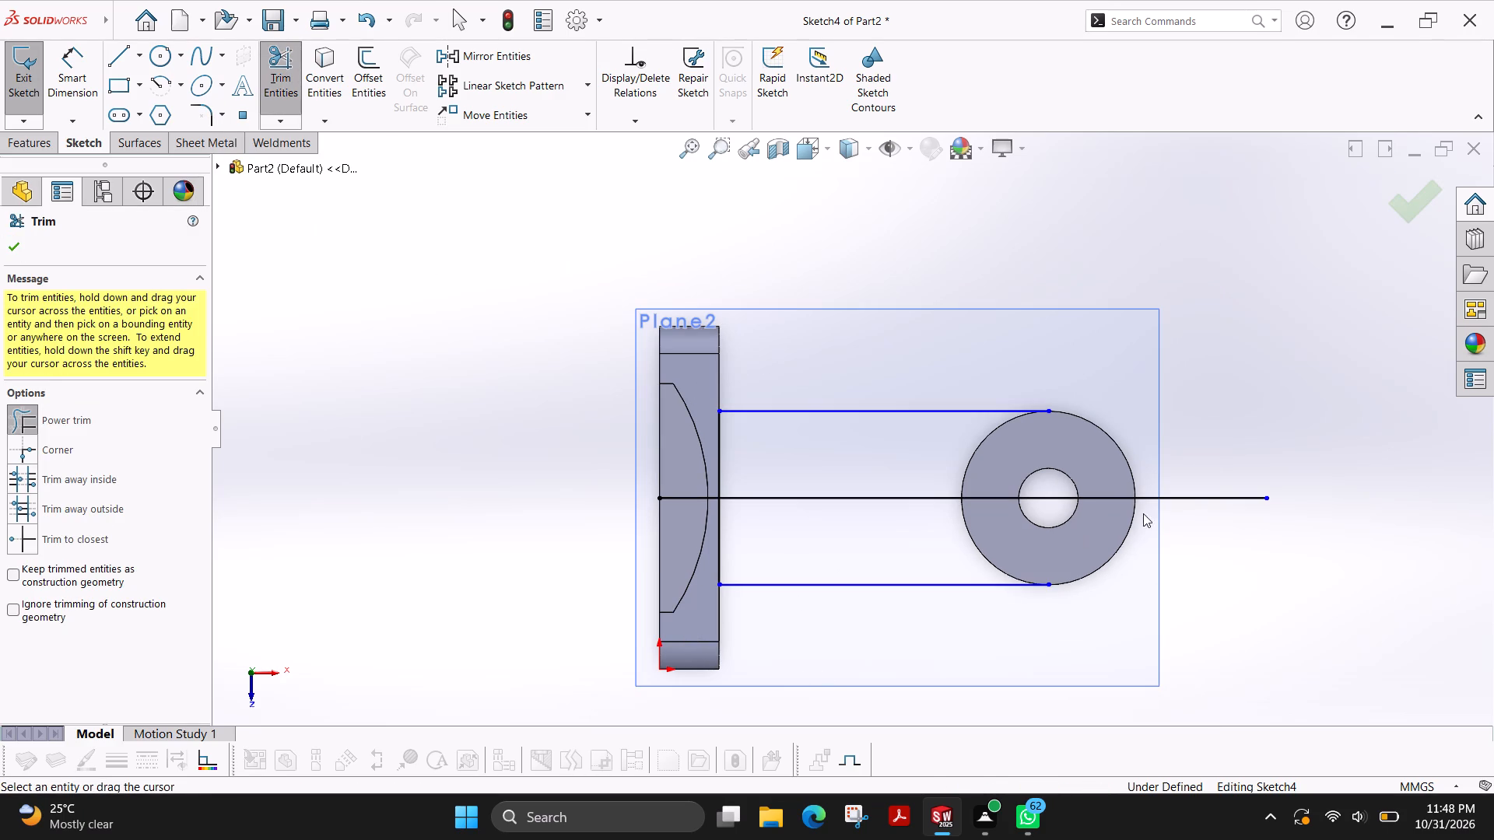
pyautogui.moveTo(1229, 515); pyautogui.dragTo(1189, 464)
pyautogui.moveTo(679, 517); pyautogui.dragTo(686, 504)
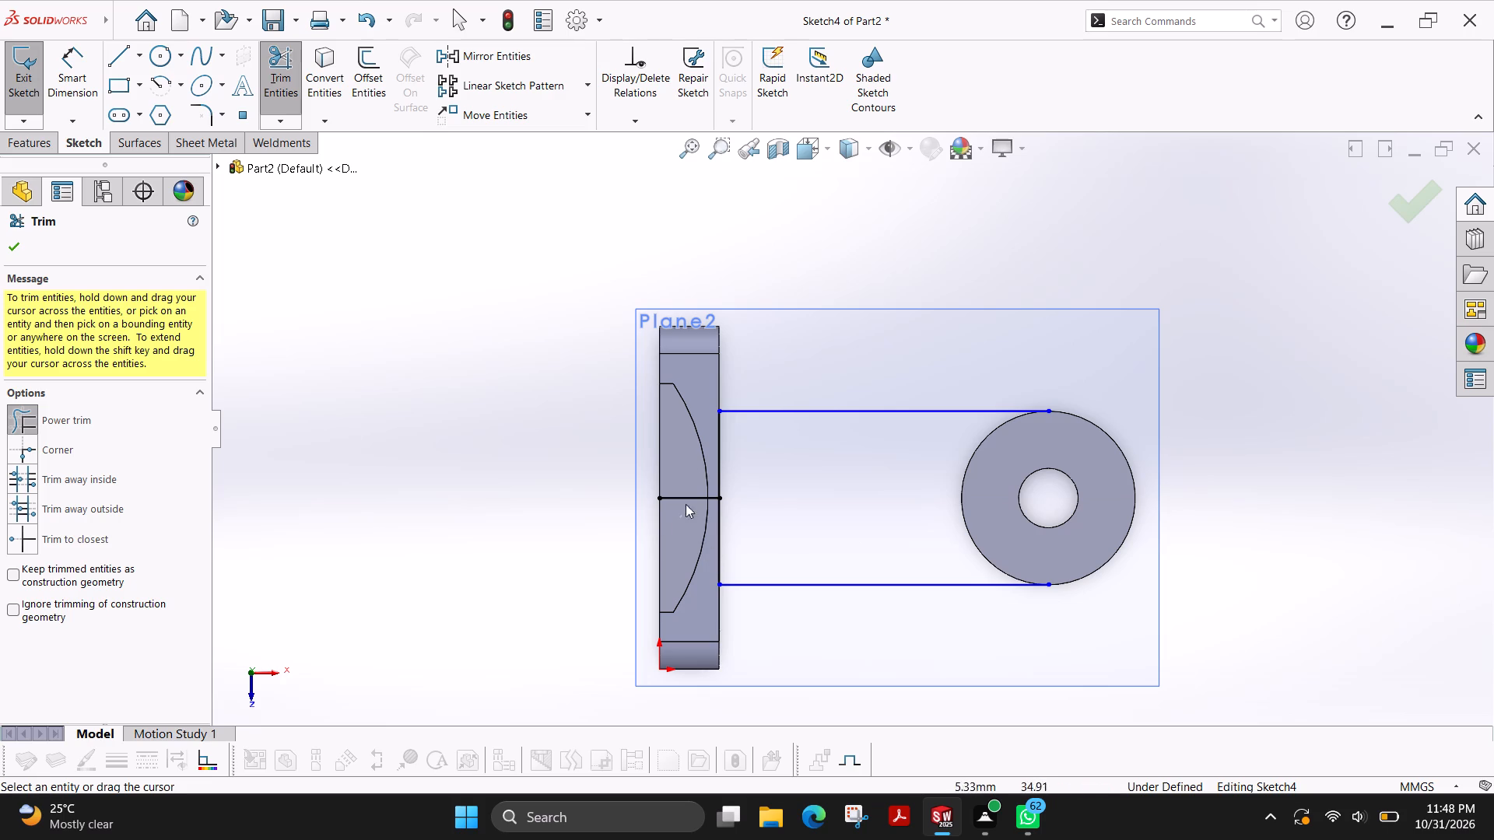
pyautogui.moveTo(686, 504); pyautogui.dragTo(695, 426)
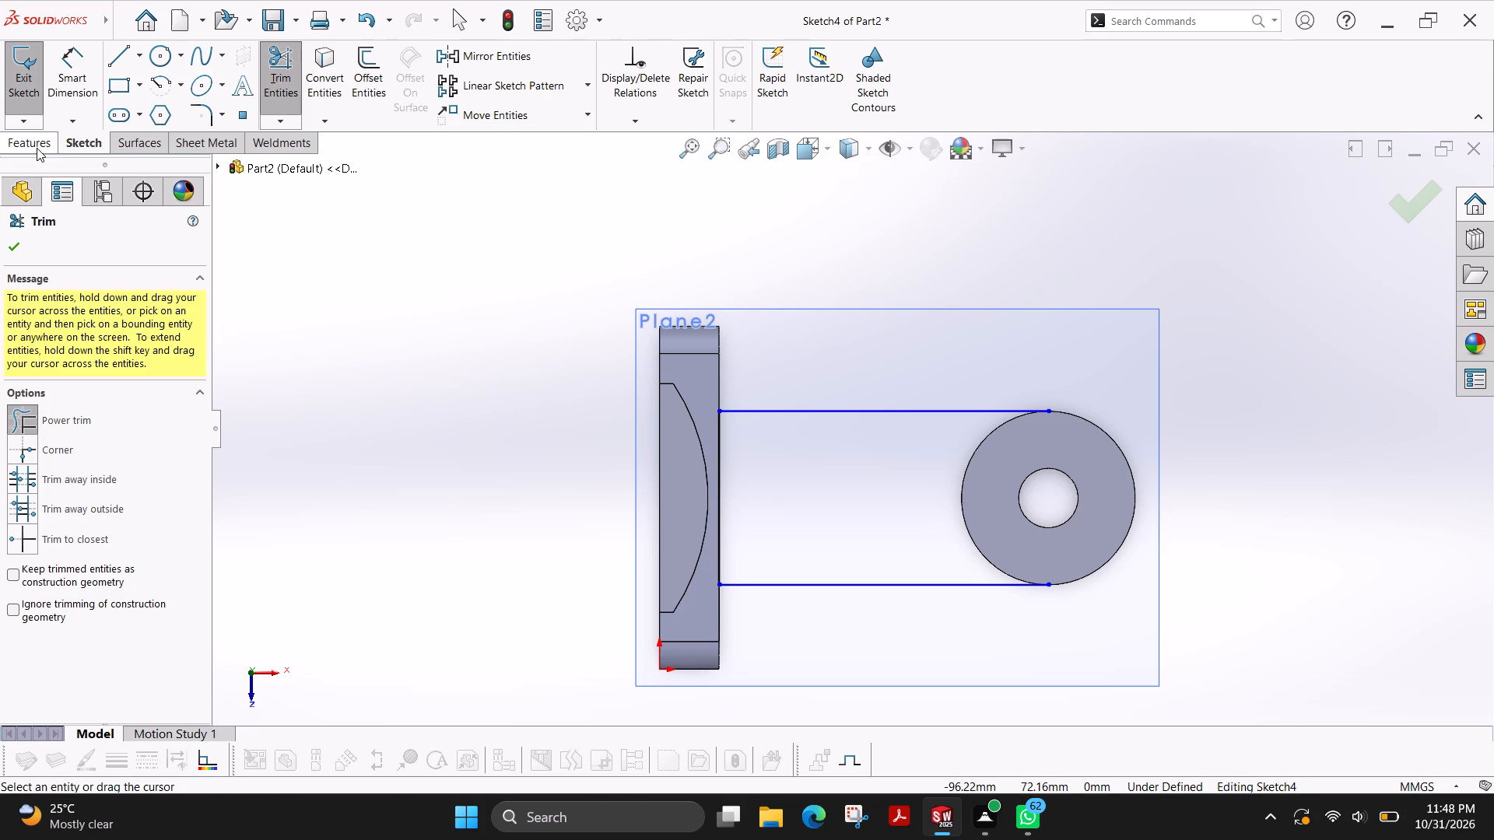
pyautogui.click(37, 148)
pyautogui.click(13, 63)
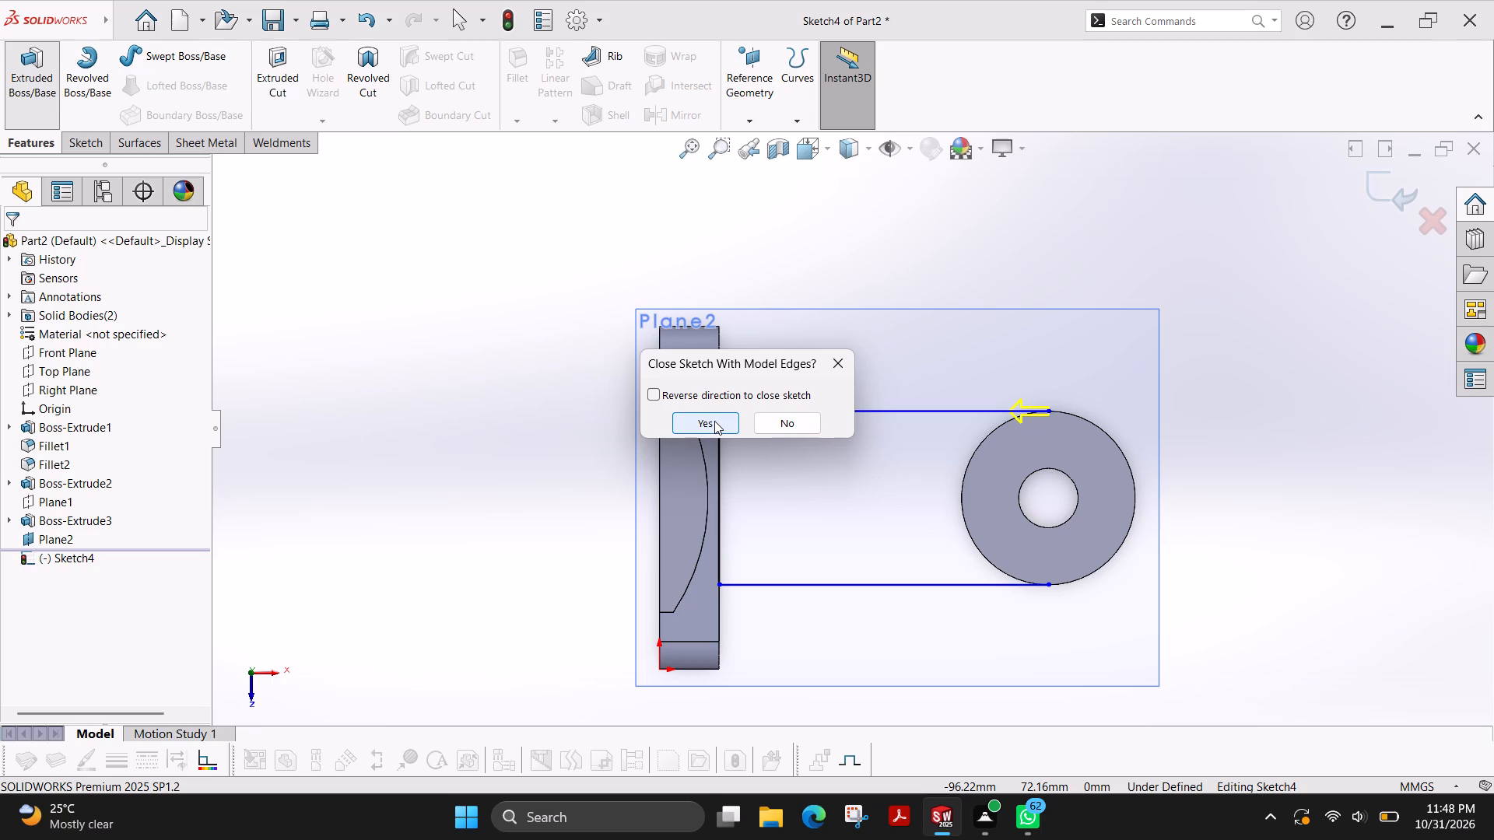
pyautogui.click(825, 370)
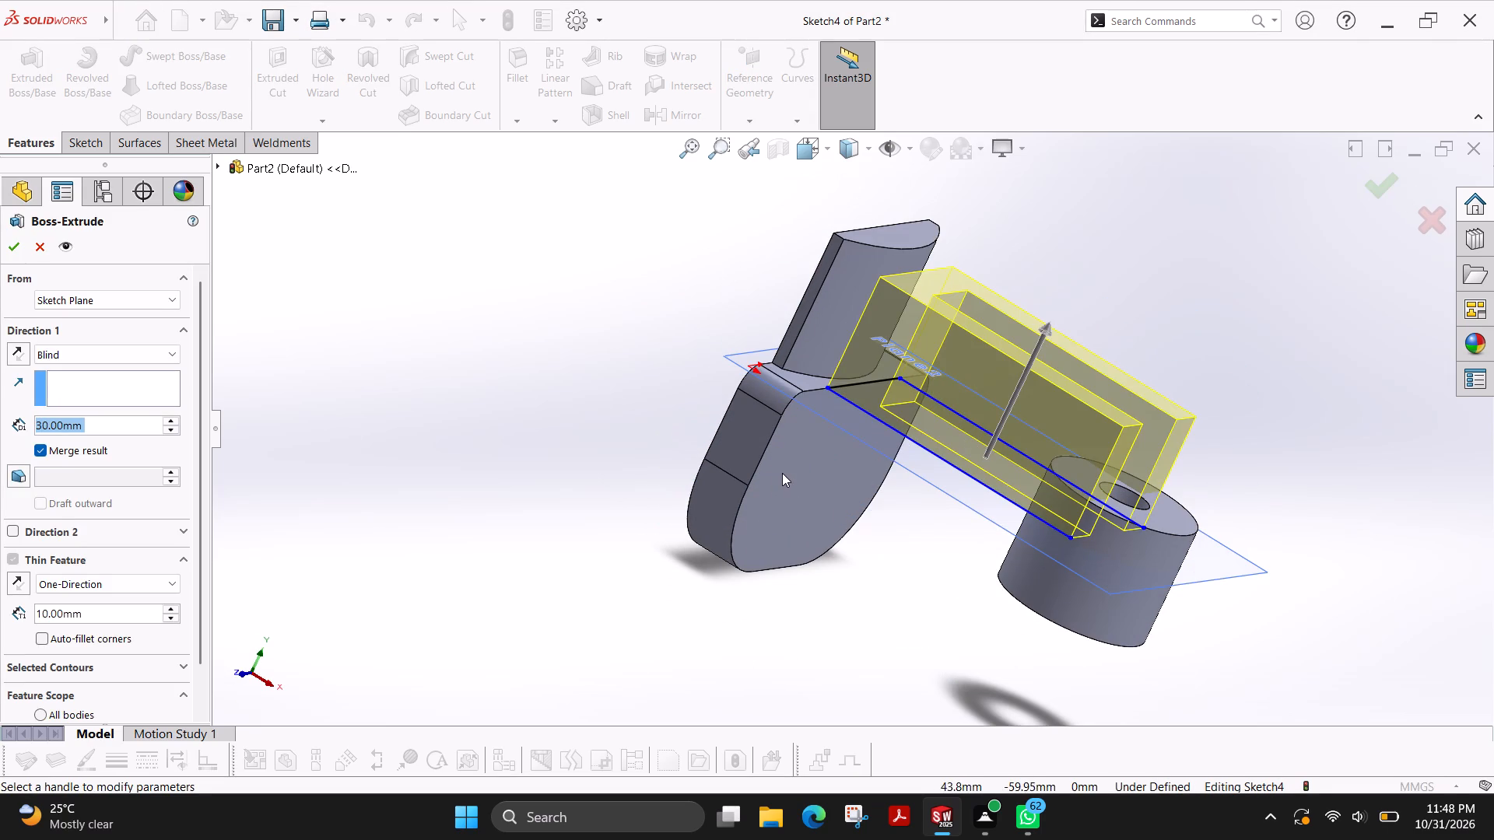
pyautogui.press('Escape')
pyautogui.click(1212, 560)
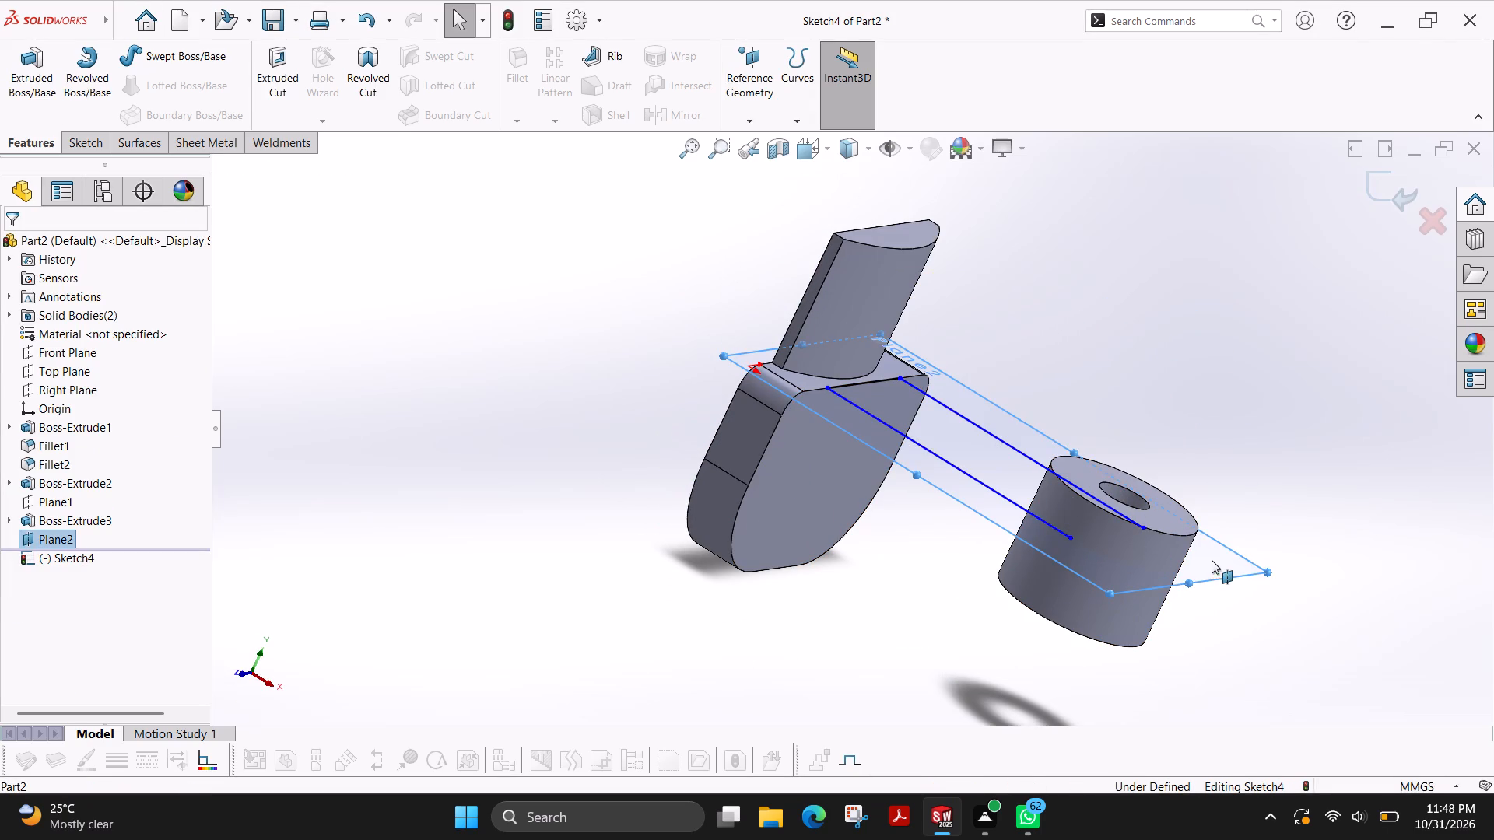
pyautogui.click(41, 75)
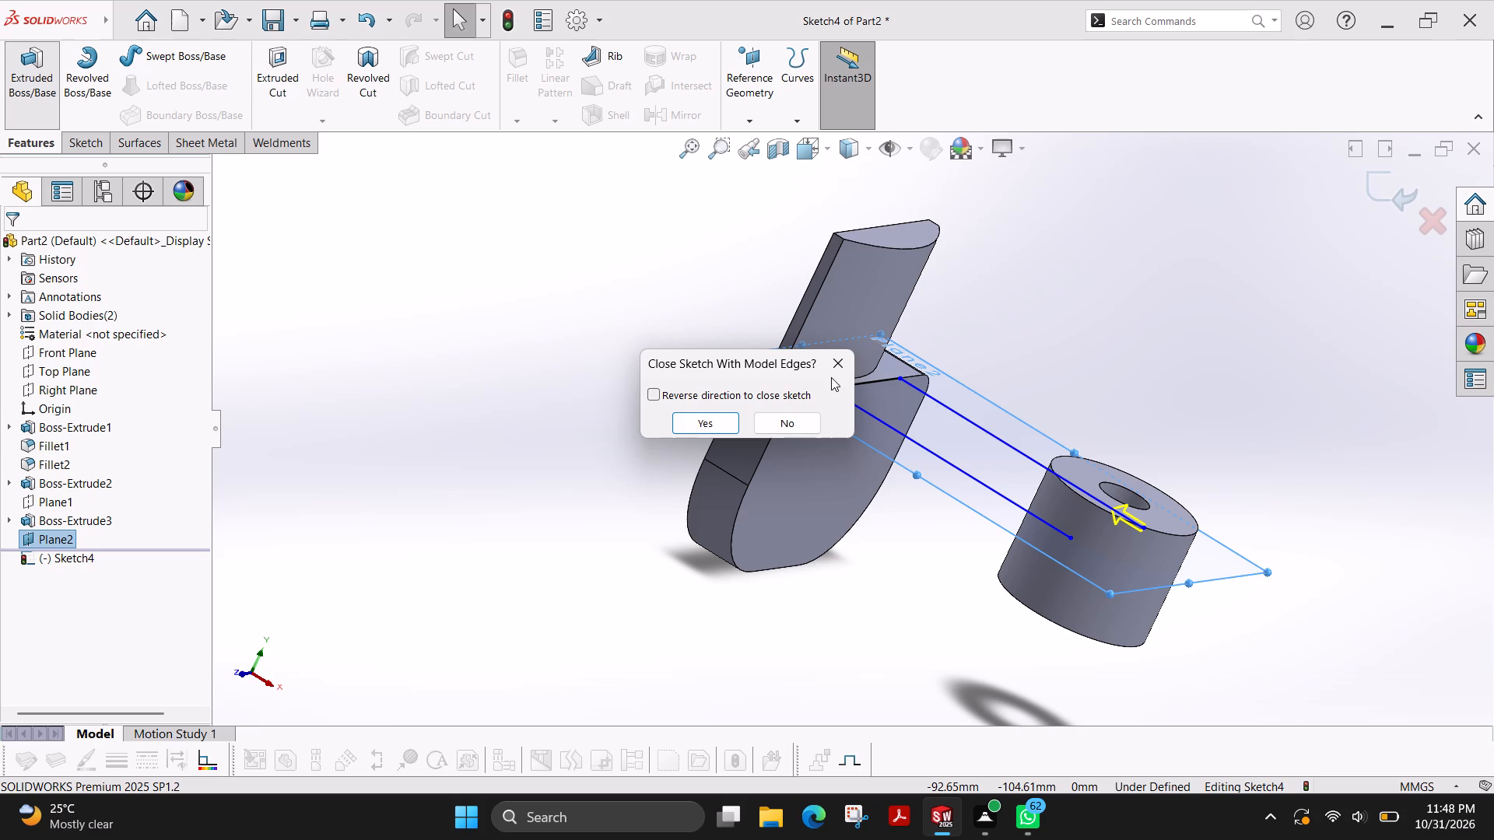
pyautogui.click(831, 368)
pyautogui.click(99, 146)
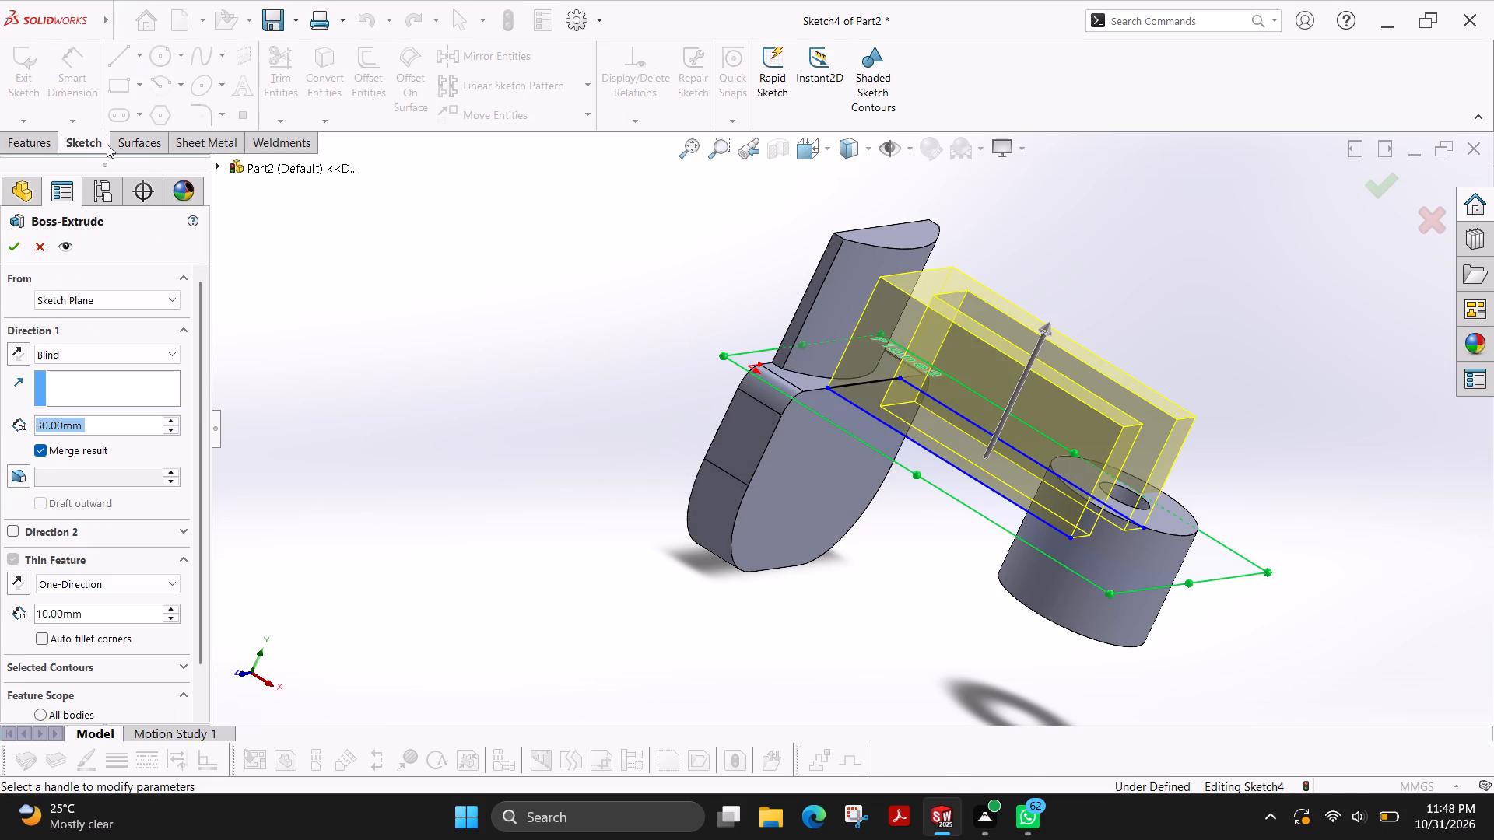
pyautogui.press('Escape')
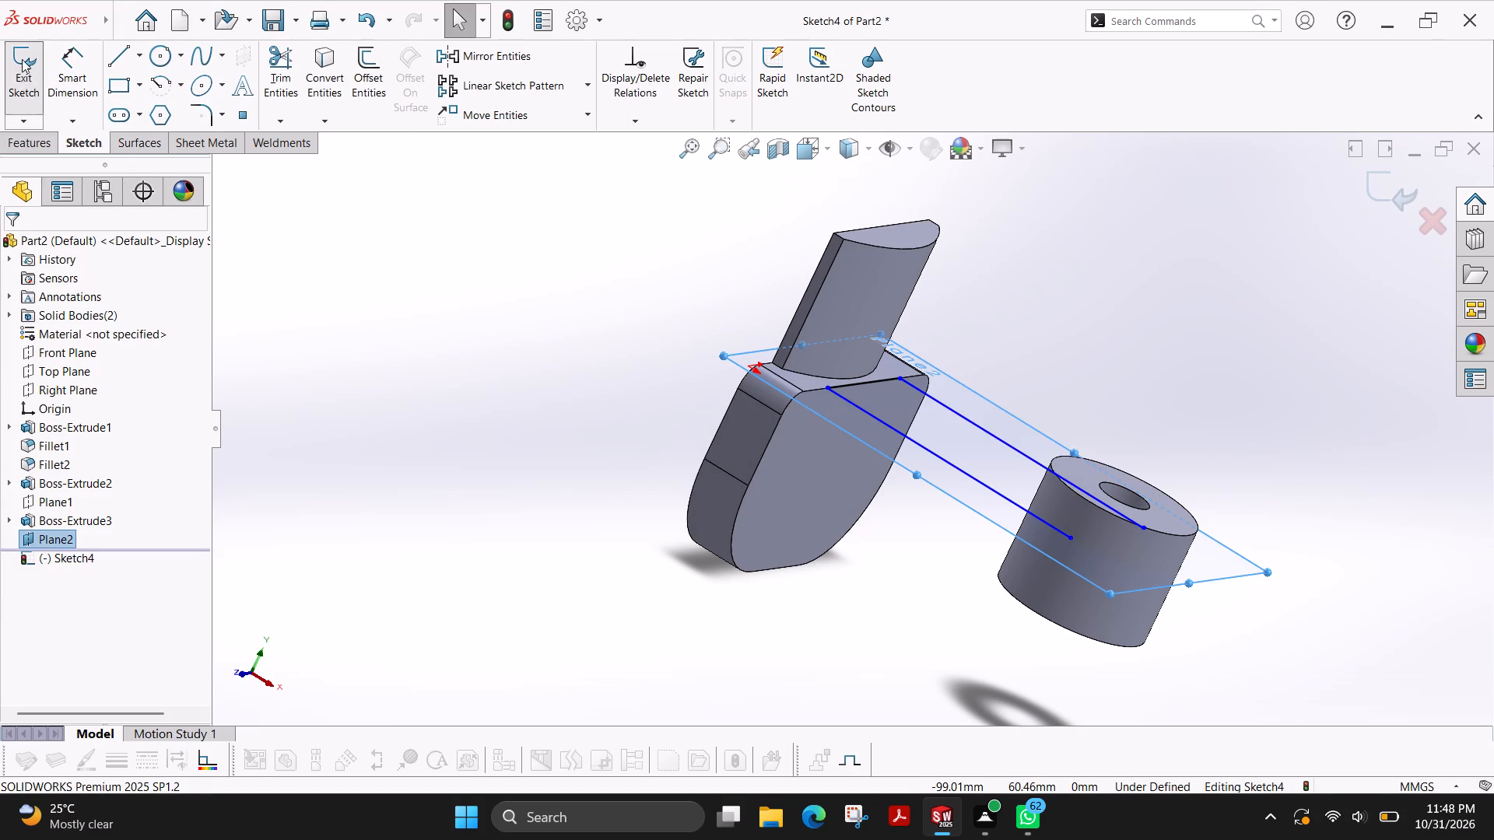
# Close the arm profile with a 19 mm radius circle on the cylinder's outer edge, trimming away its half farthest from the block.
pyautogui.click(20, 73)
pyautogui.click(26, 81)
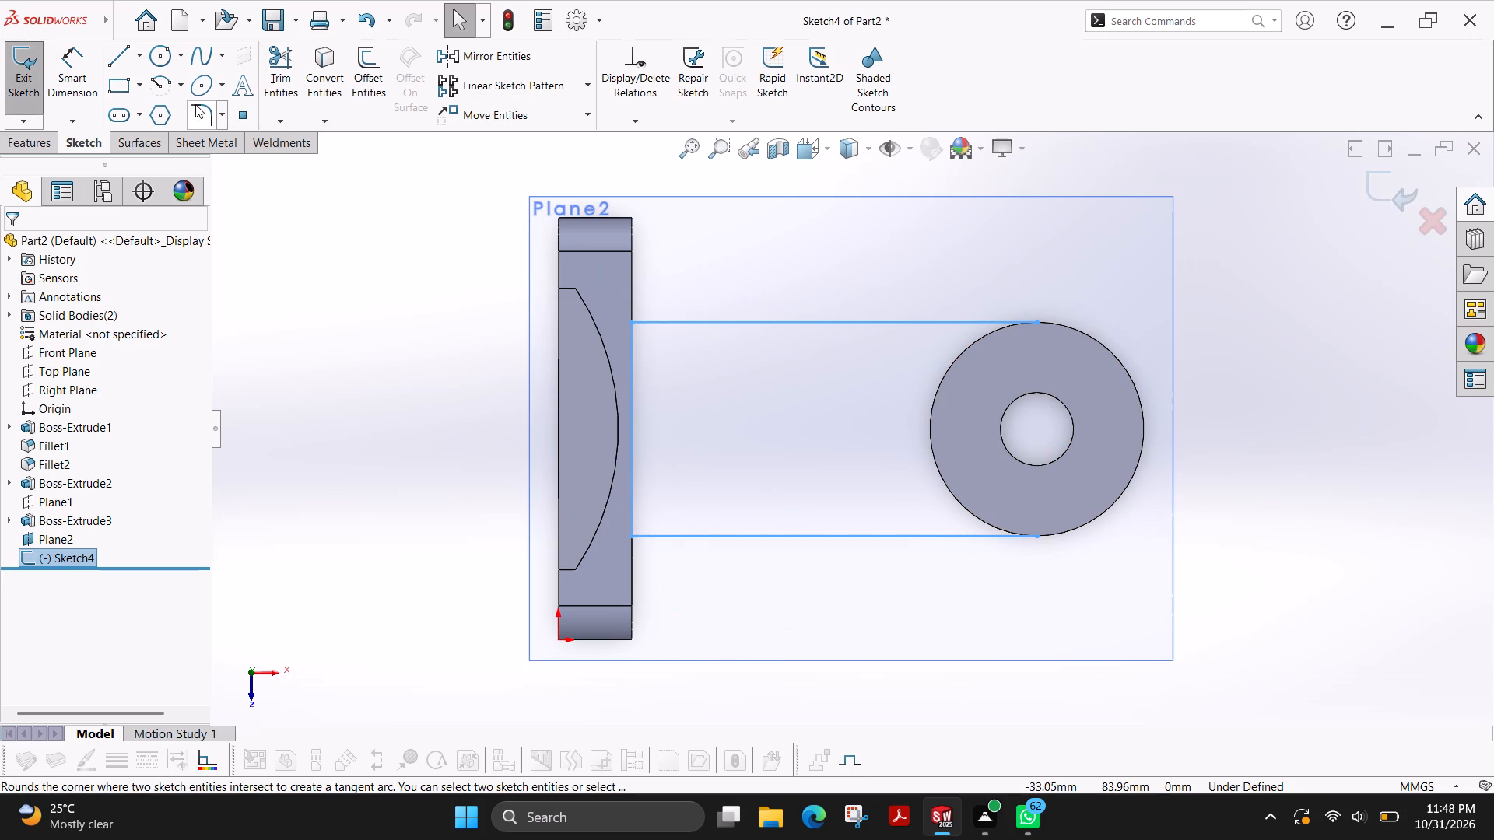
pyautogui.click(153, 62)
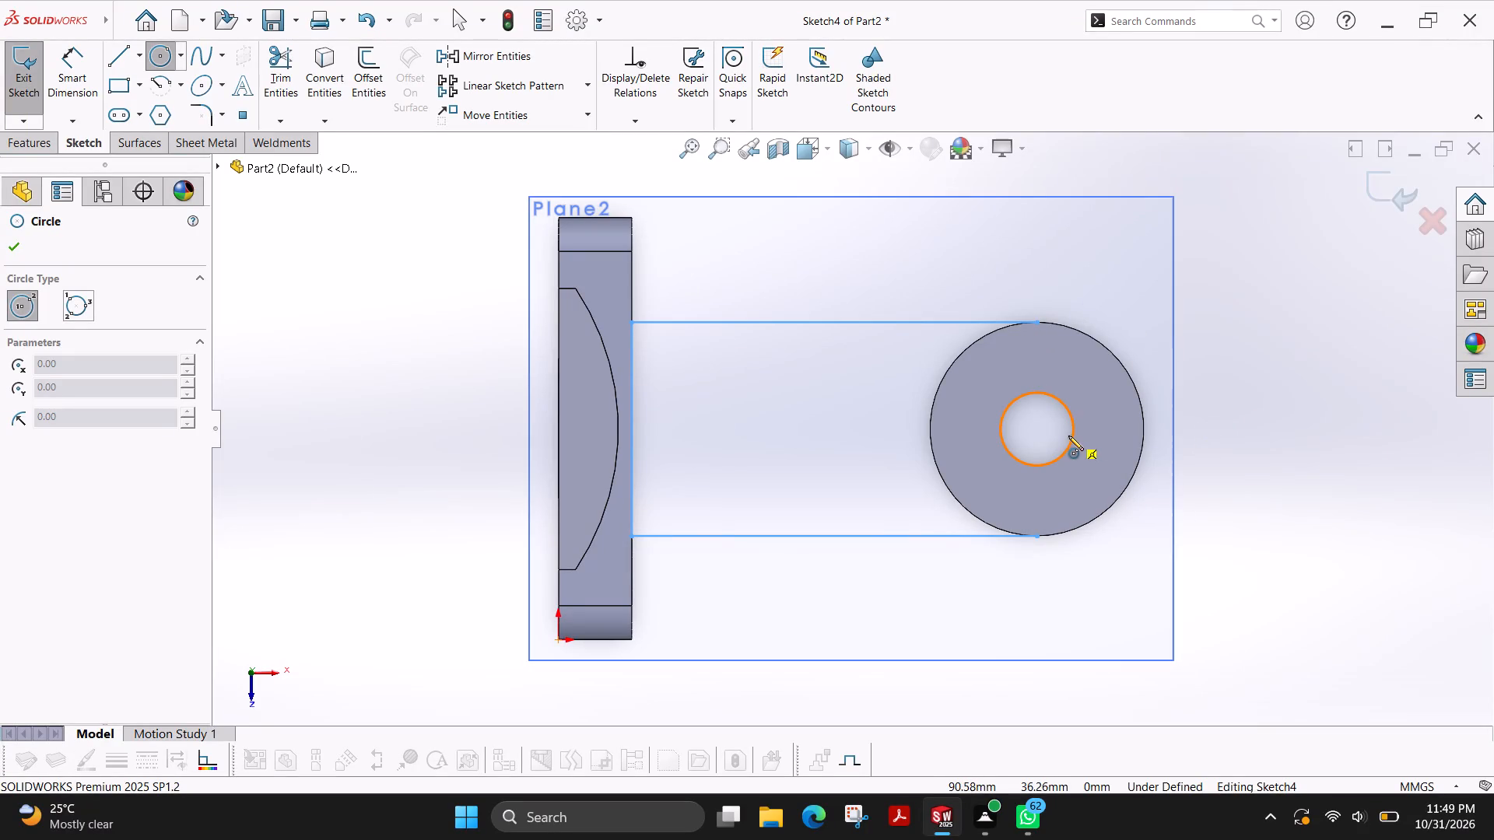
pyautogui.click(1038, 430)
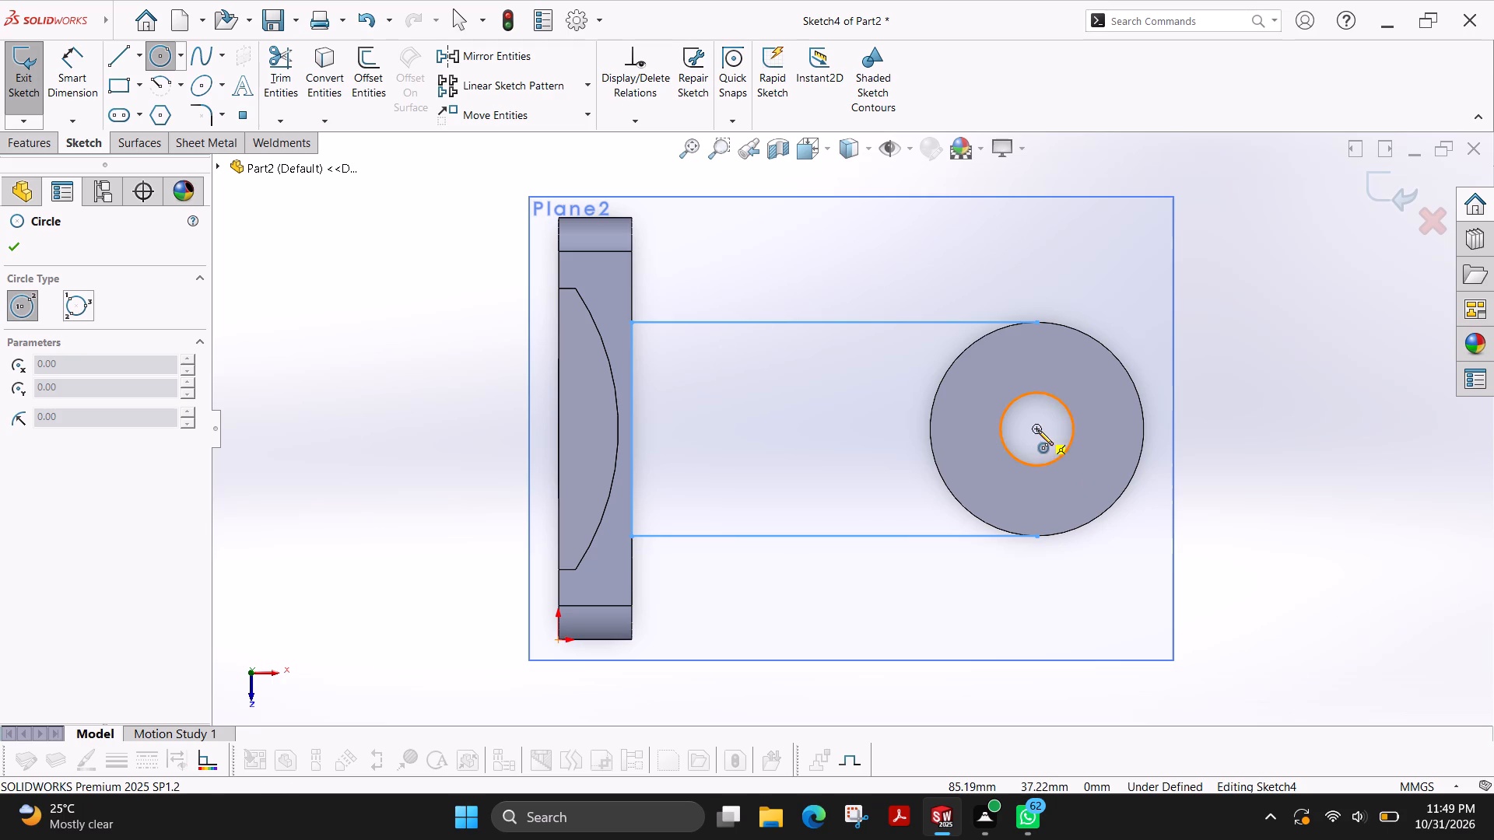
pyautogui.click(1034, 325)
pyautogui.click(288, 79)
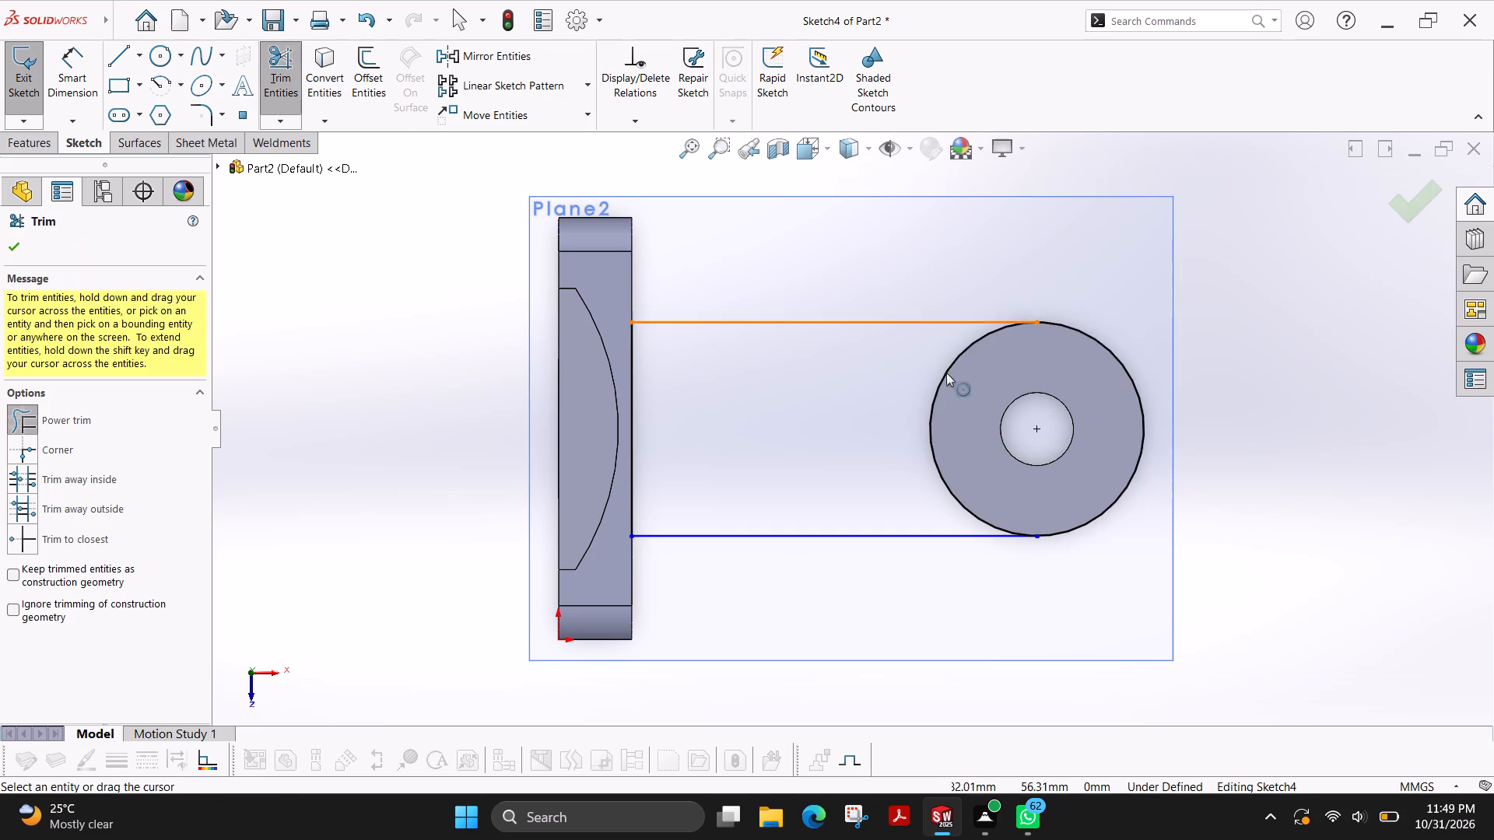
pyautogui.moveTo(1145, 321); pyautogui.dragTo(1108, 384)
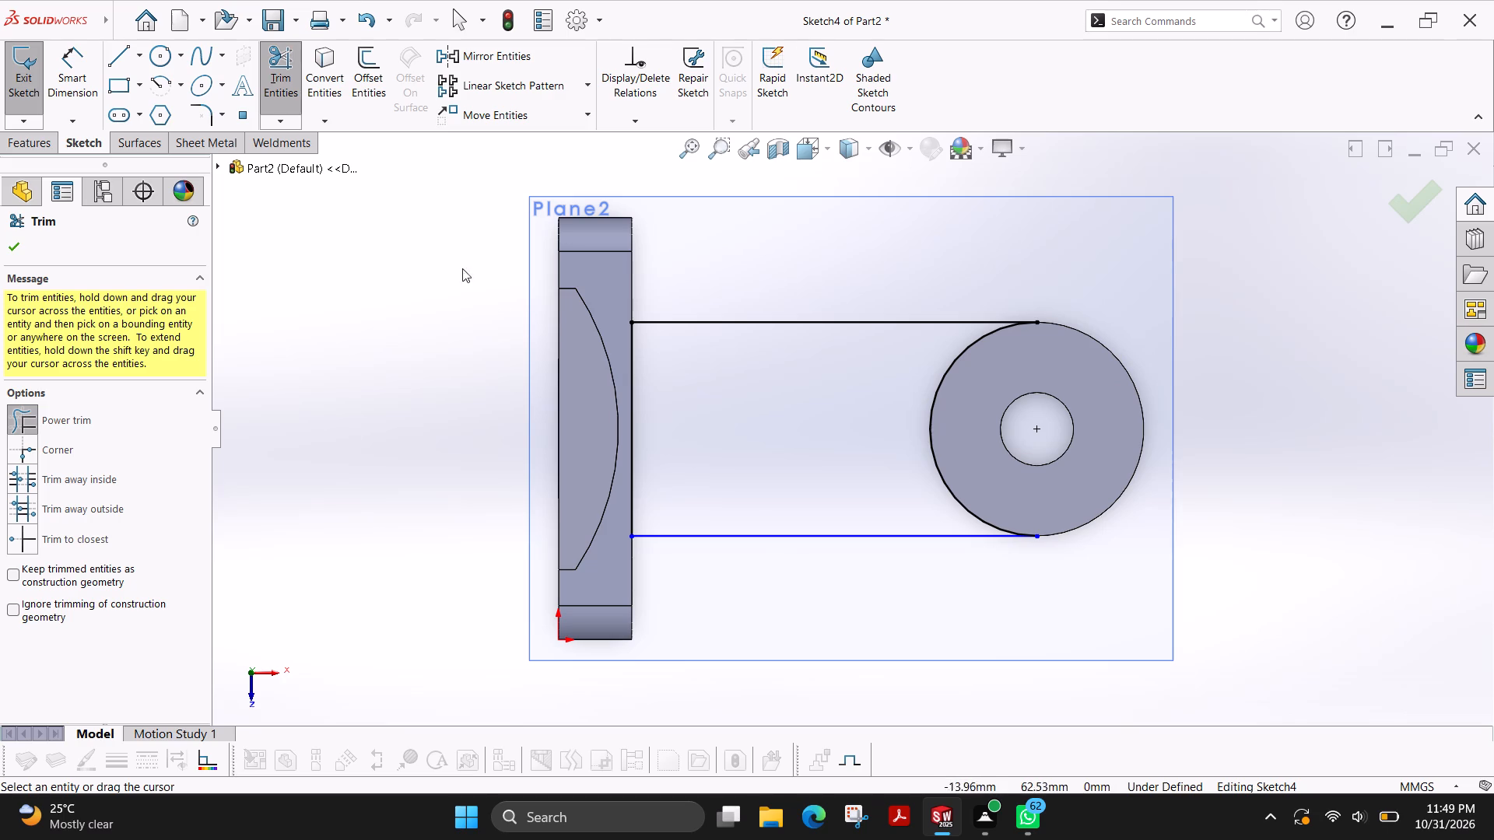
# Extrude the closed arm profile 8 mm downward from the offset plane by reversing the direction, with the result merged.
pyautogui.click(16, 142)
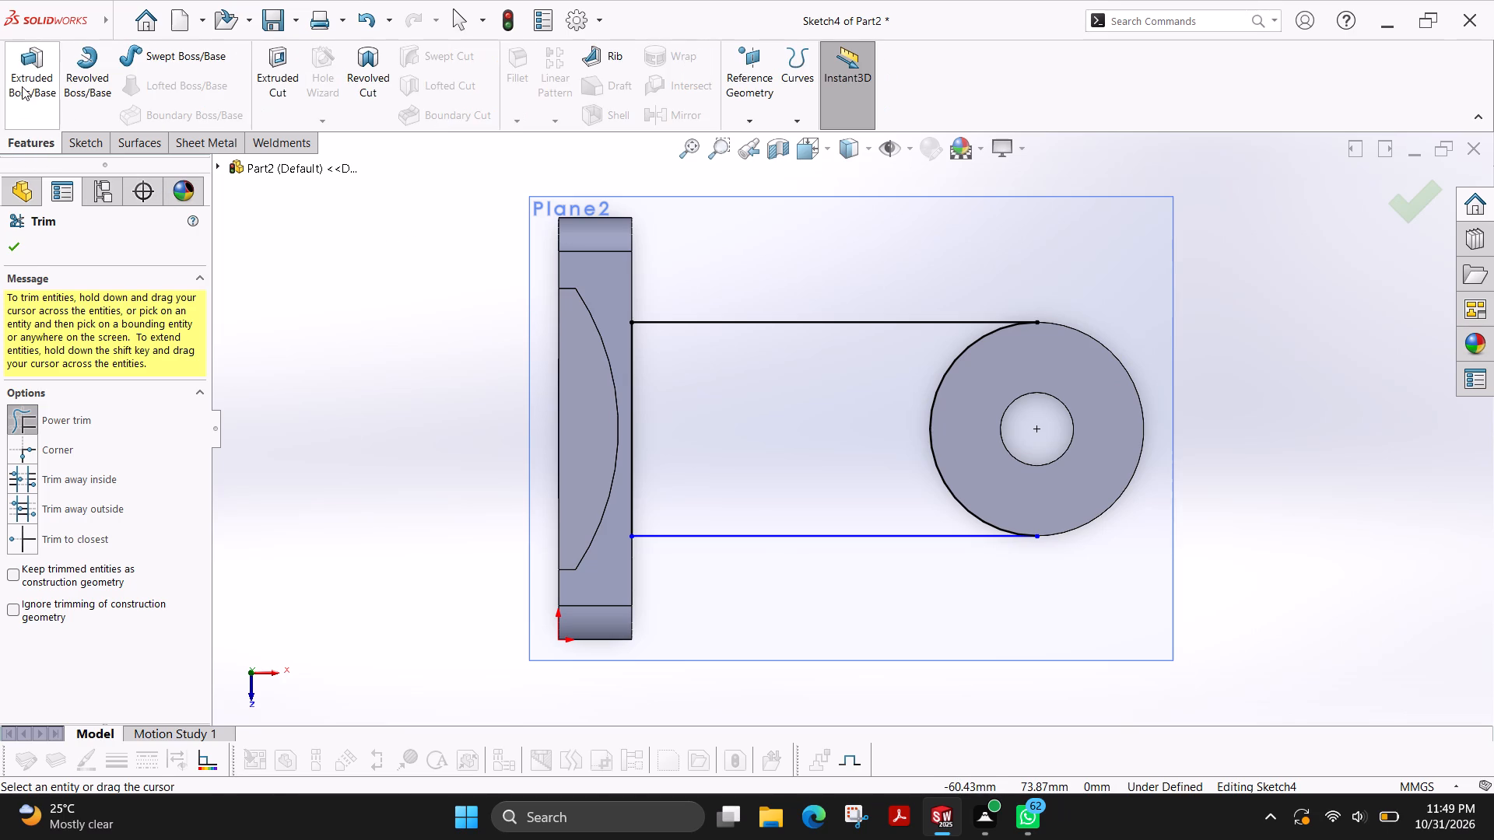
pyautogui.click(22, 86)
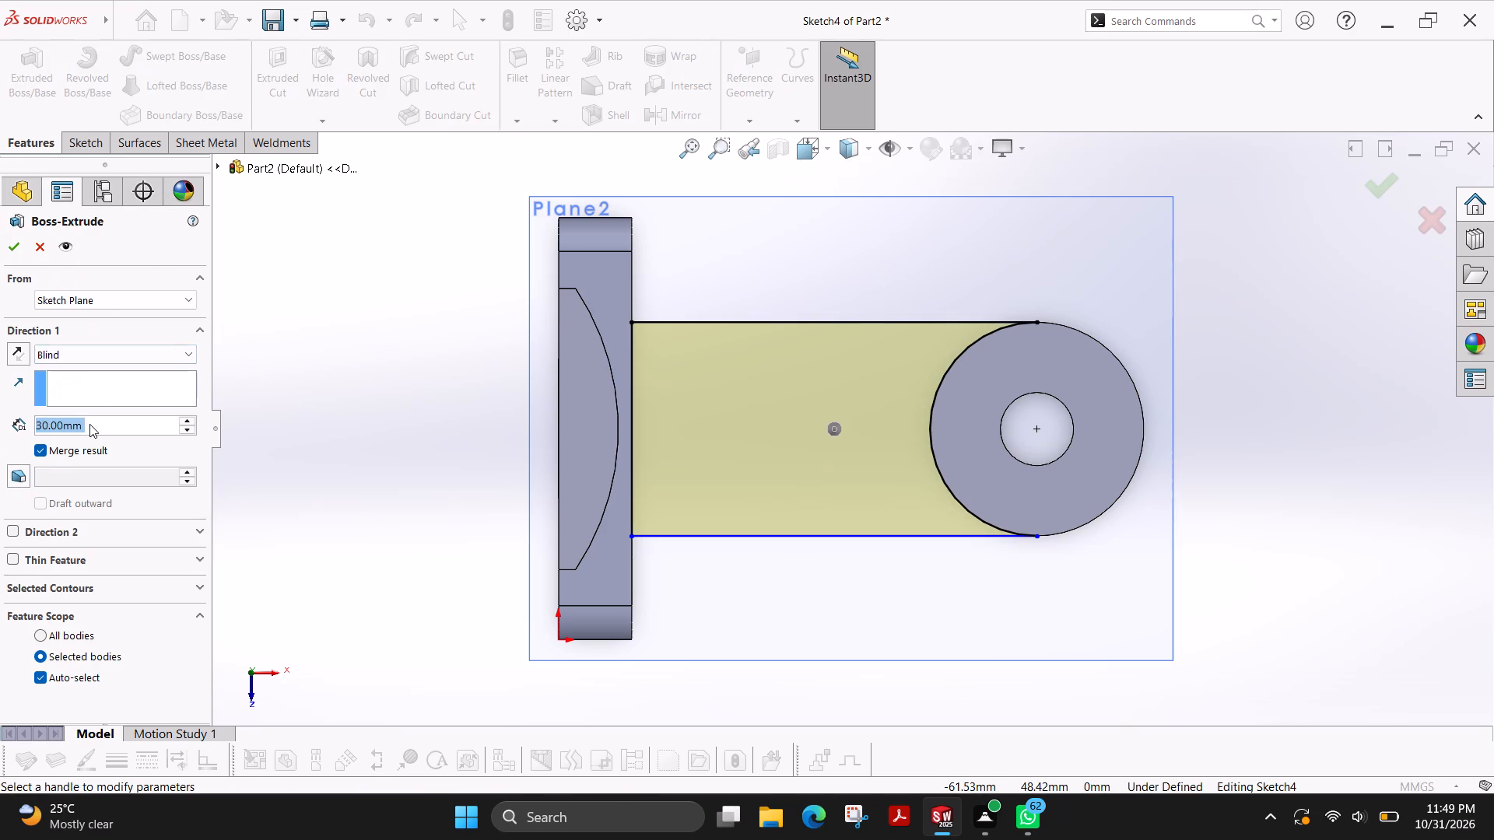
pyautogui.doubleClick(89, 424)
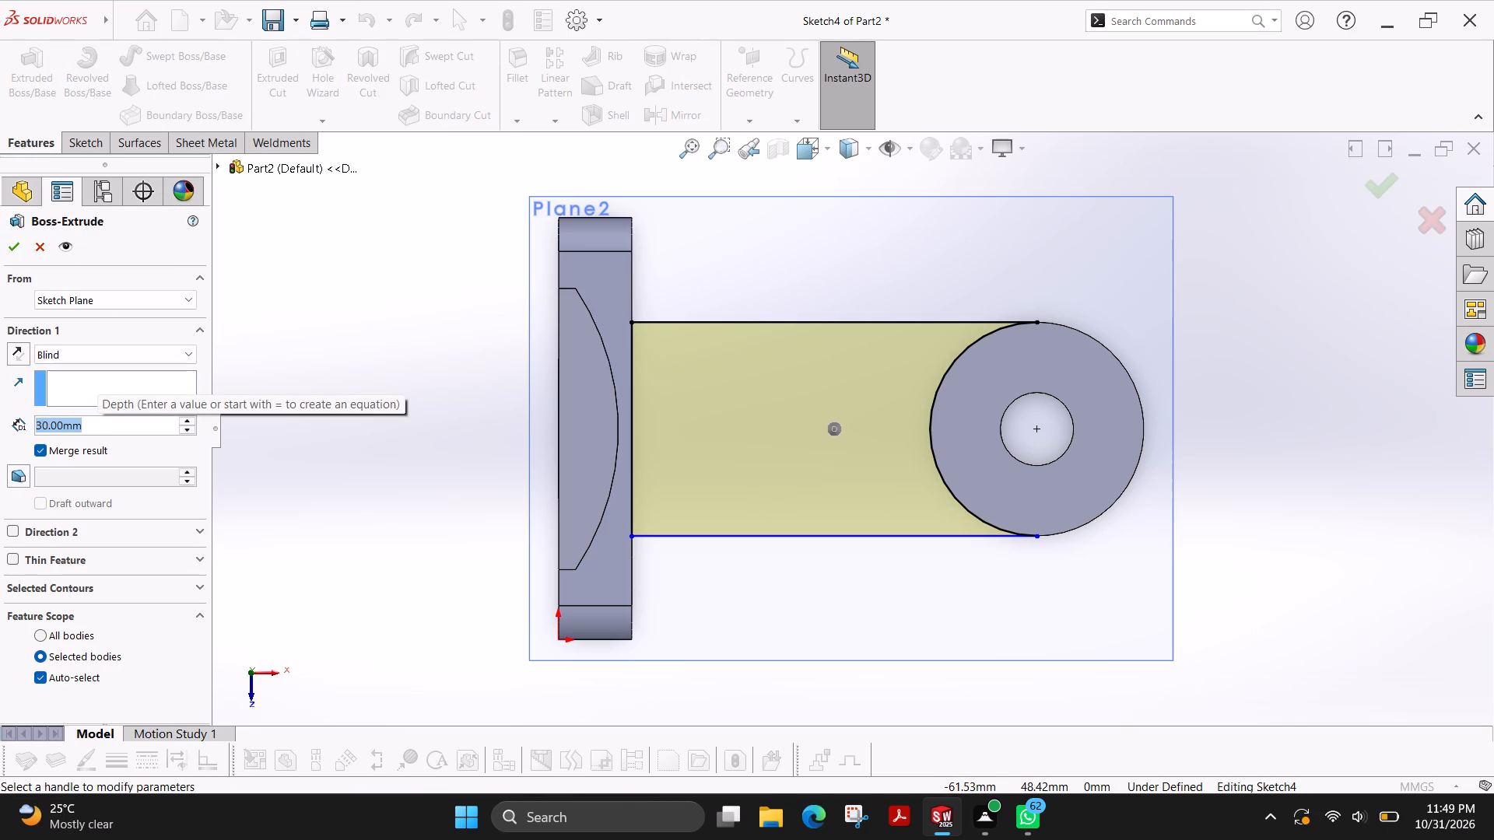
pyautogui.press('8')
pyautogui.press('Return')
pyautogui.moveTo(714, 536); pyautogui.dragTo(701, 409, button='middle')
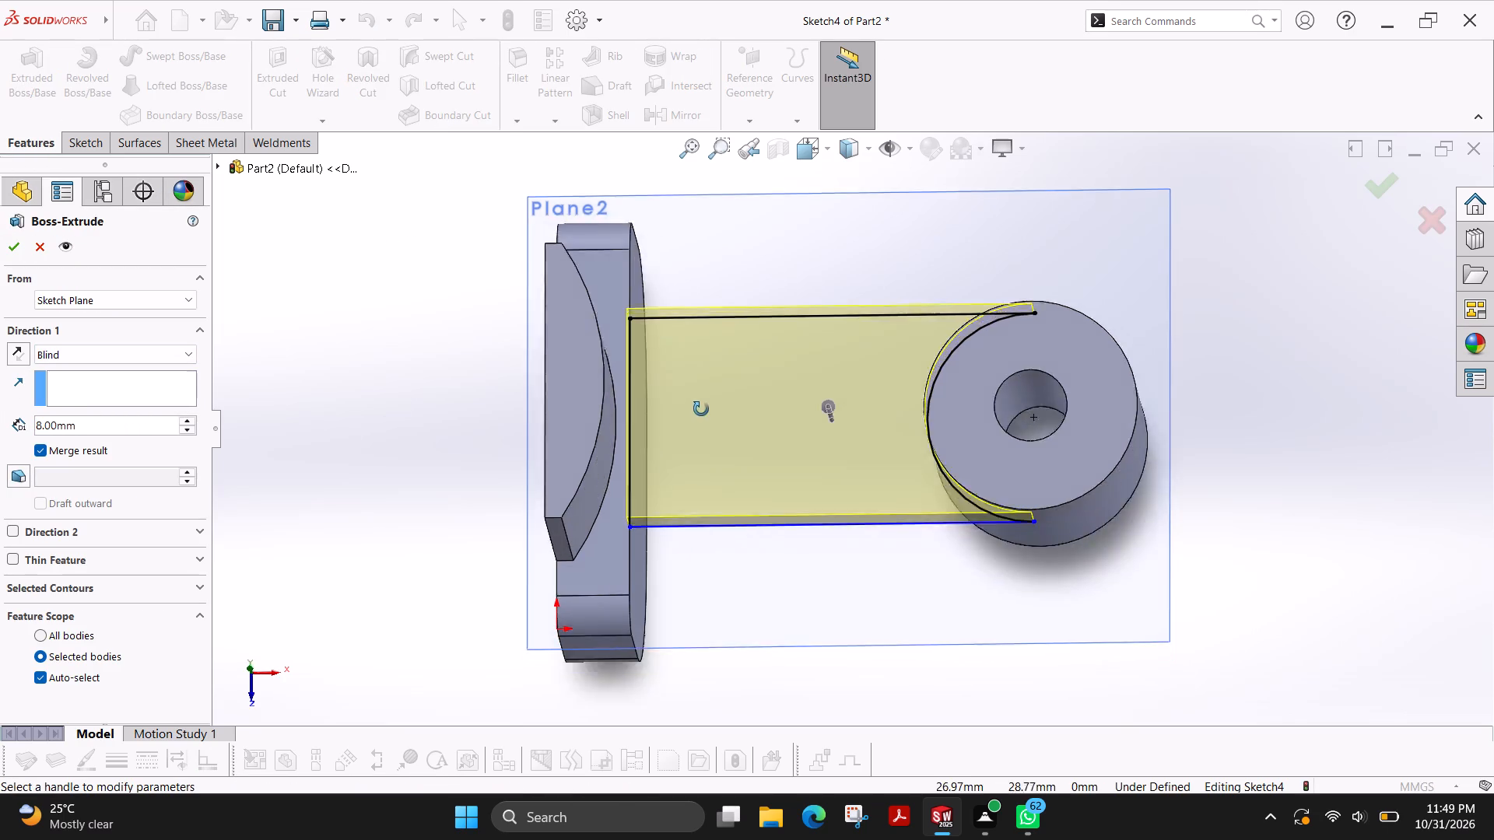
pyautogui.moveTo(701, 409); pyautogui.dragTo(703, 346, button='middle')
pyautogui.click(16, 355)
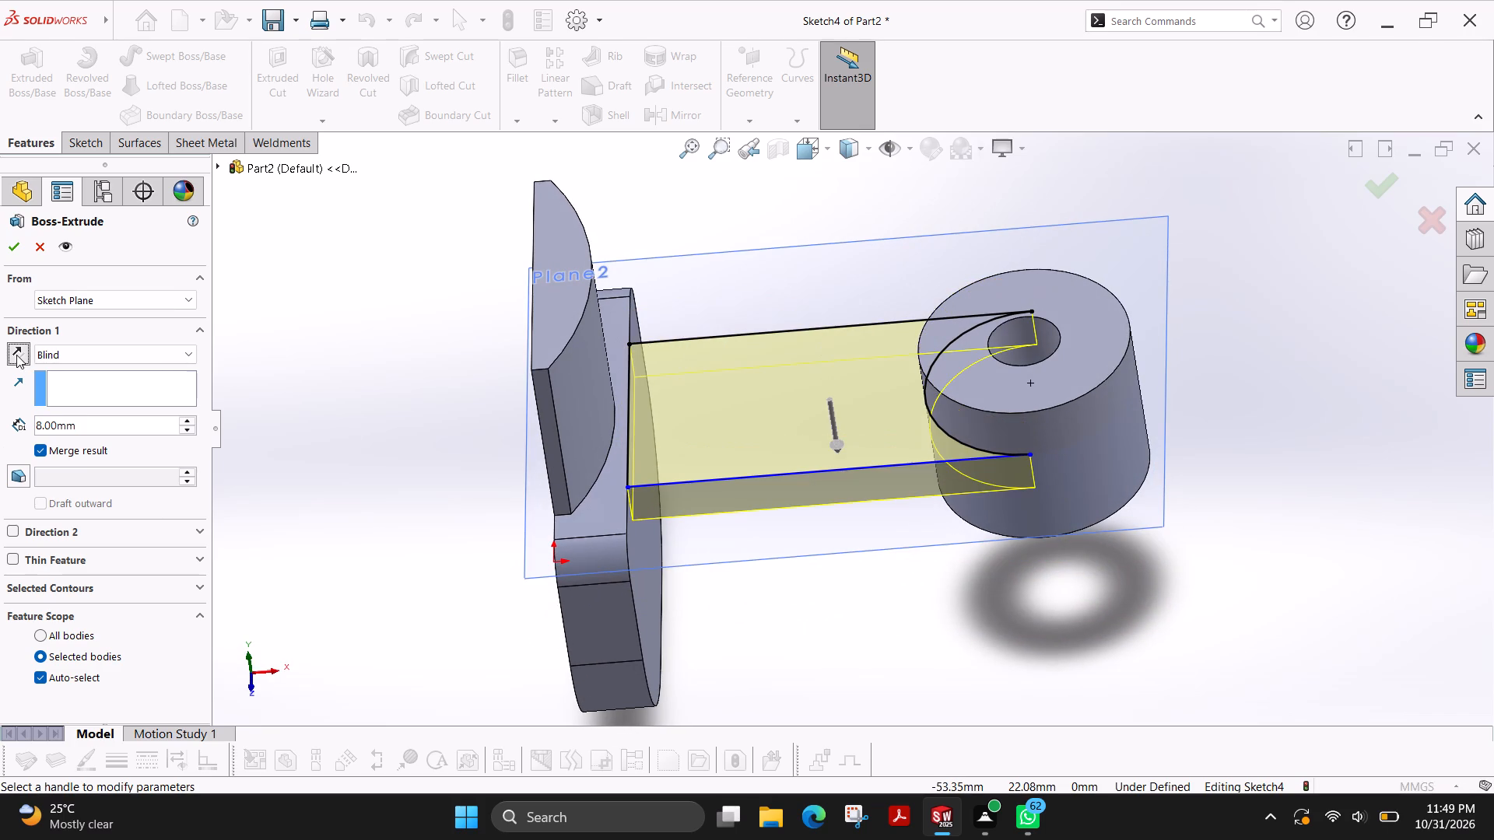
pyautogui.click(19, 246)
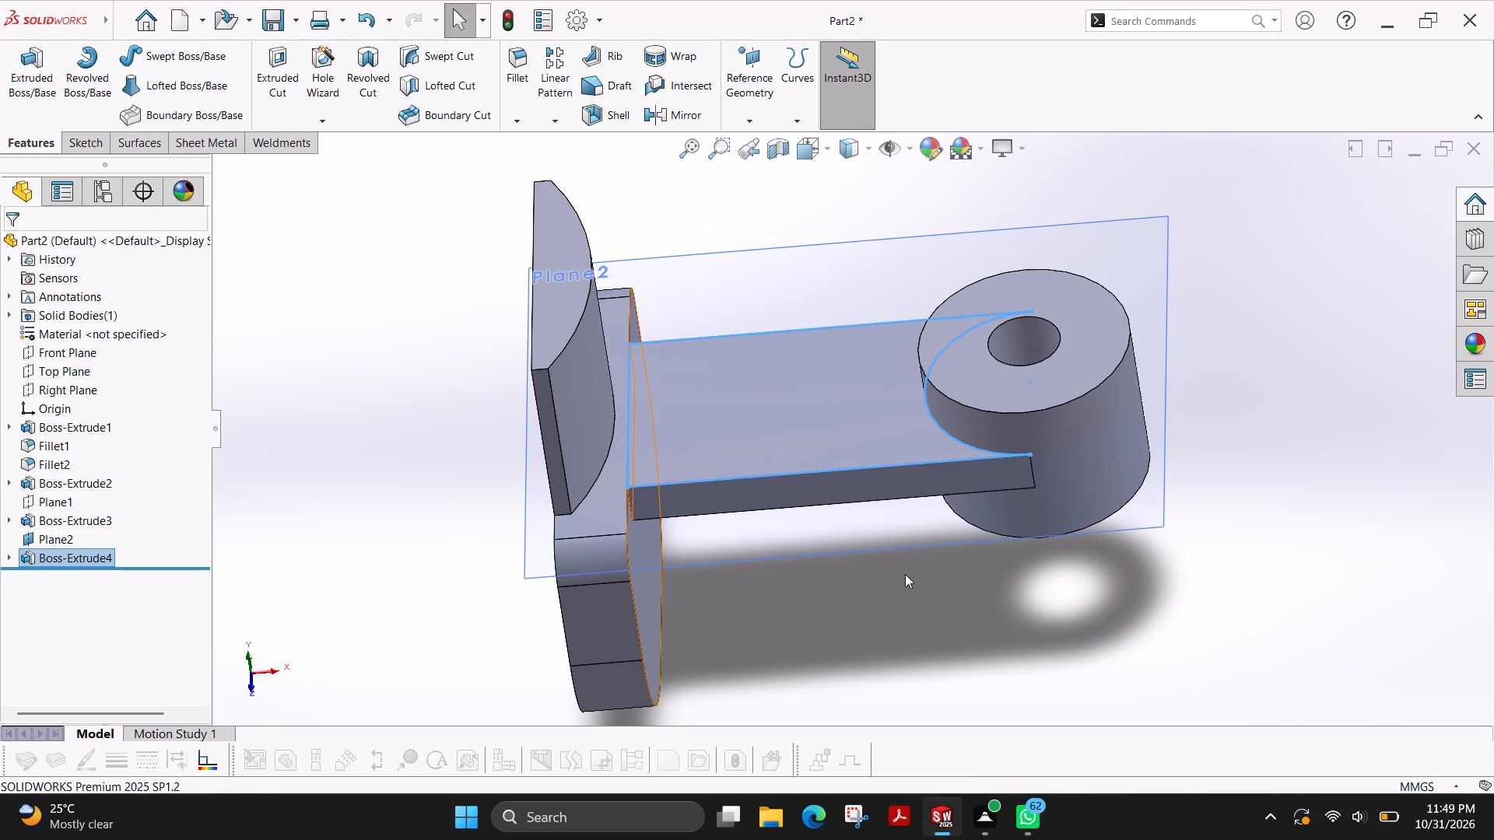
pyautogui.press('Escape')
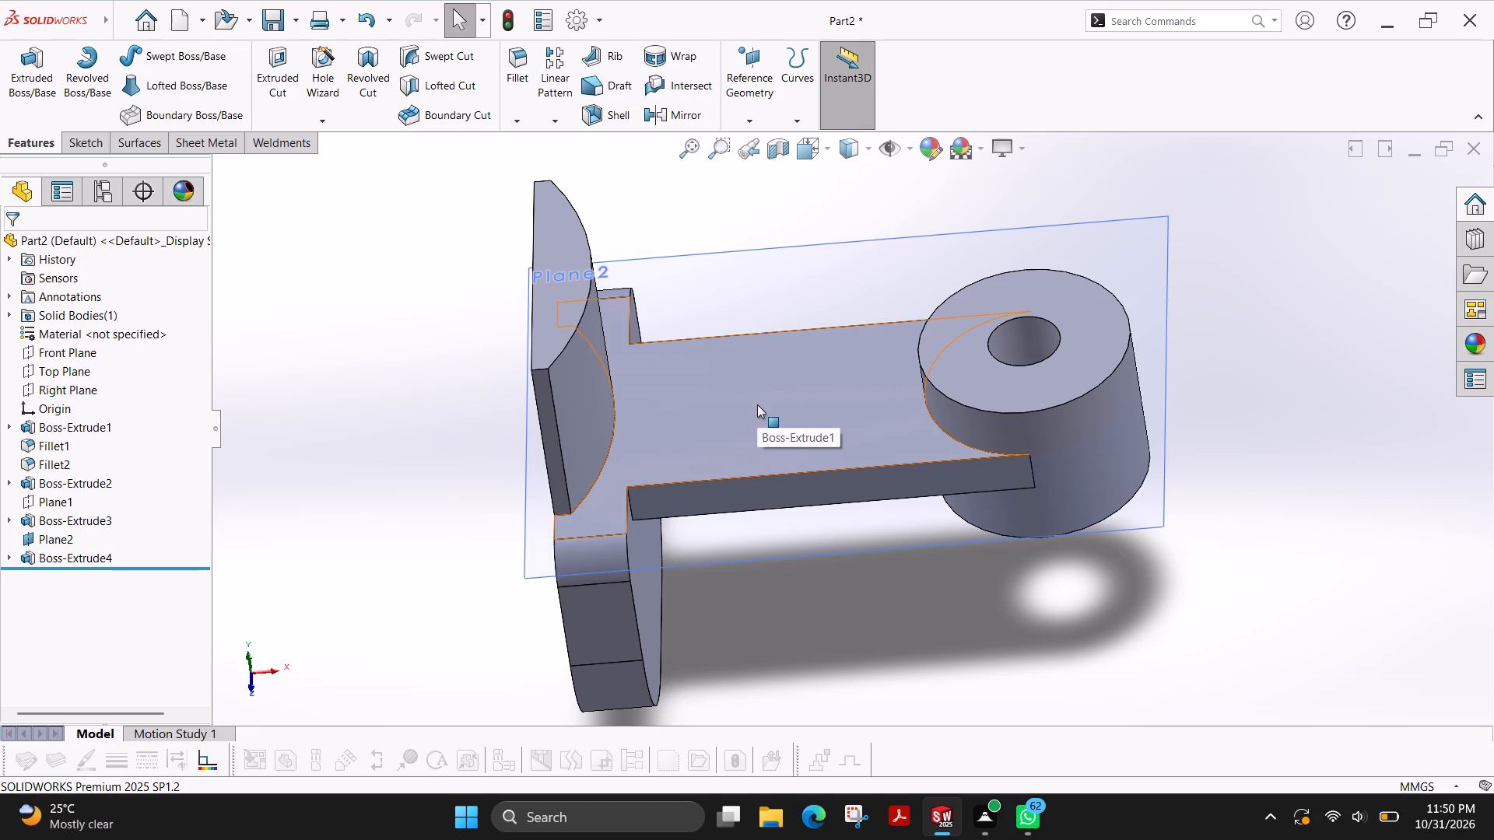
# Start a sketch on the arm's top face and draw a horizontal line about 113.6 mm long from the block's outer edge midpoint past the cylinder.
pyautogui.click(788, 381)
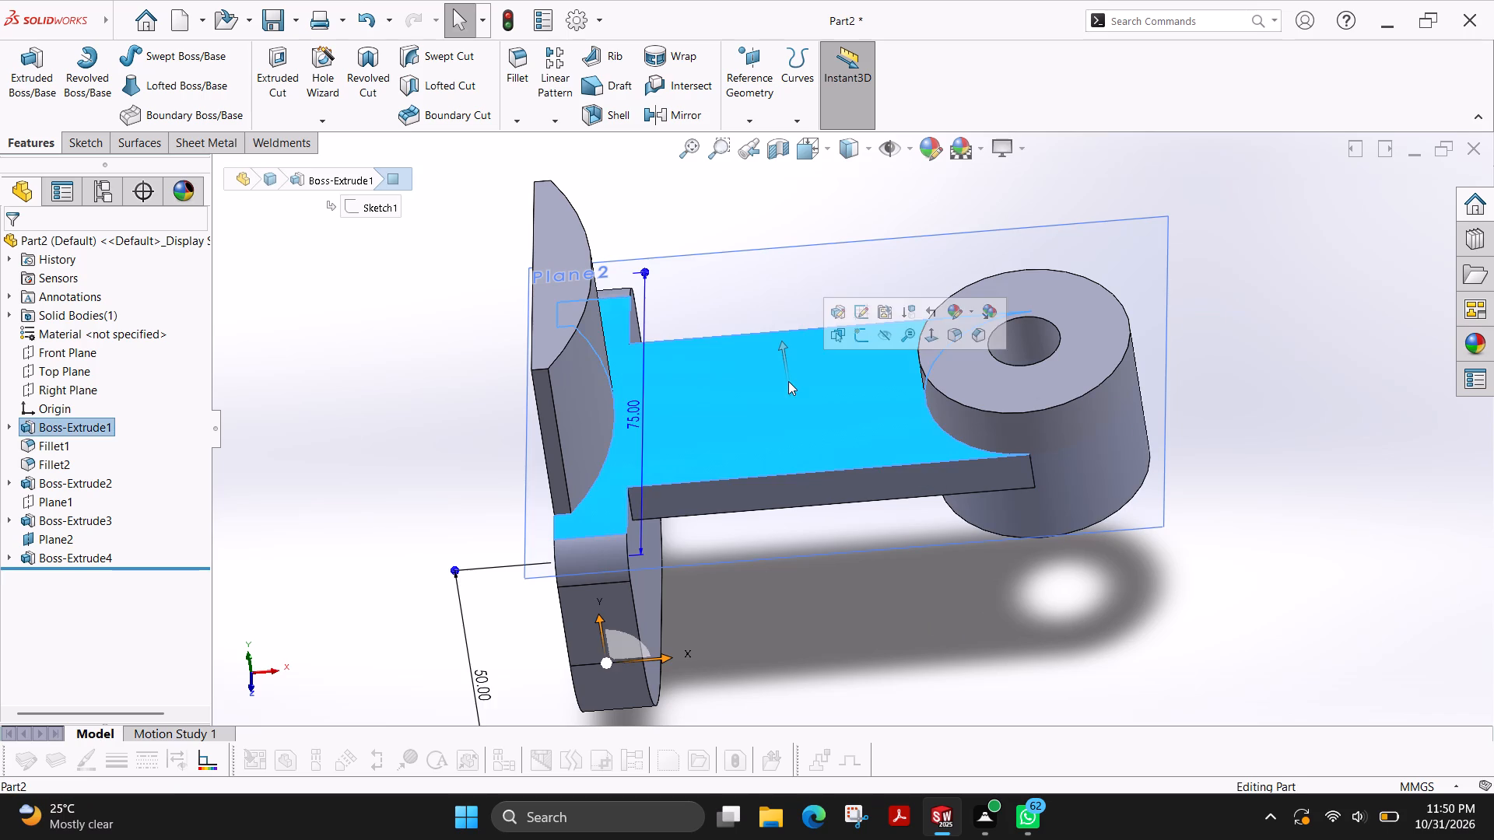
pyautogui.click(93, 144)
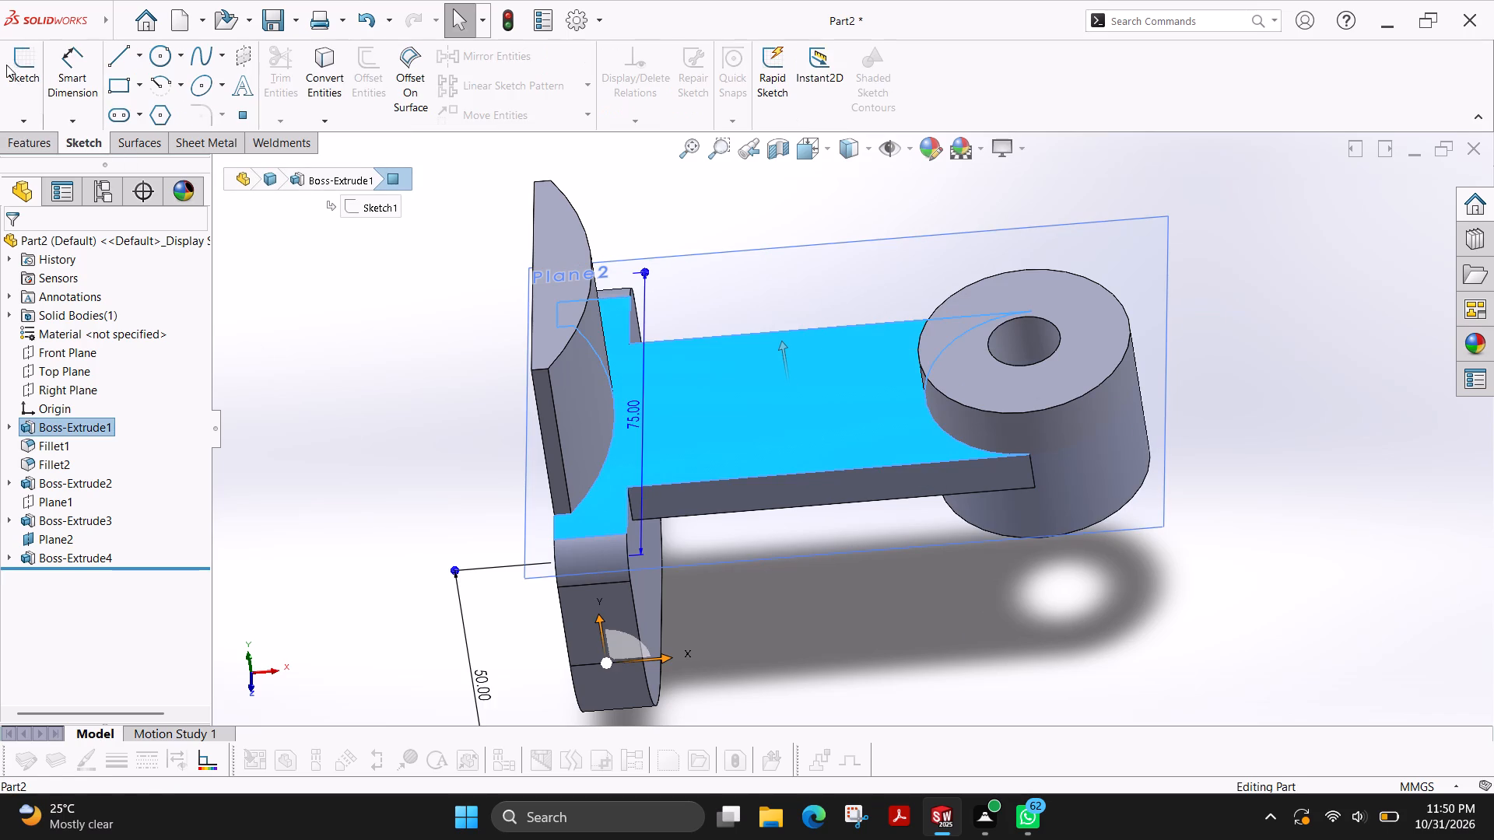
pyautogui.click(6, 65)
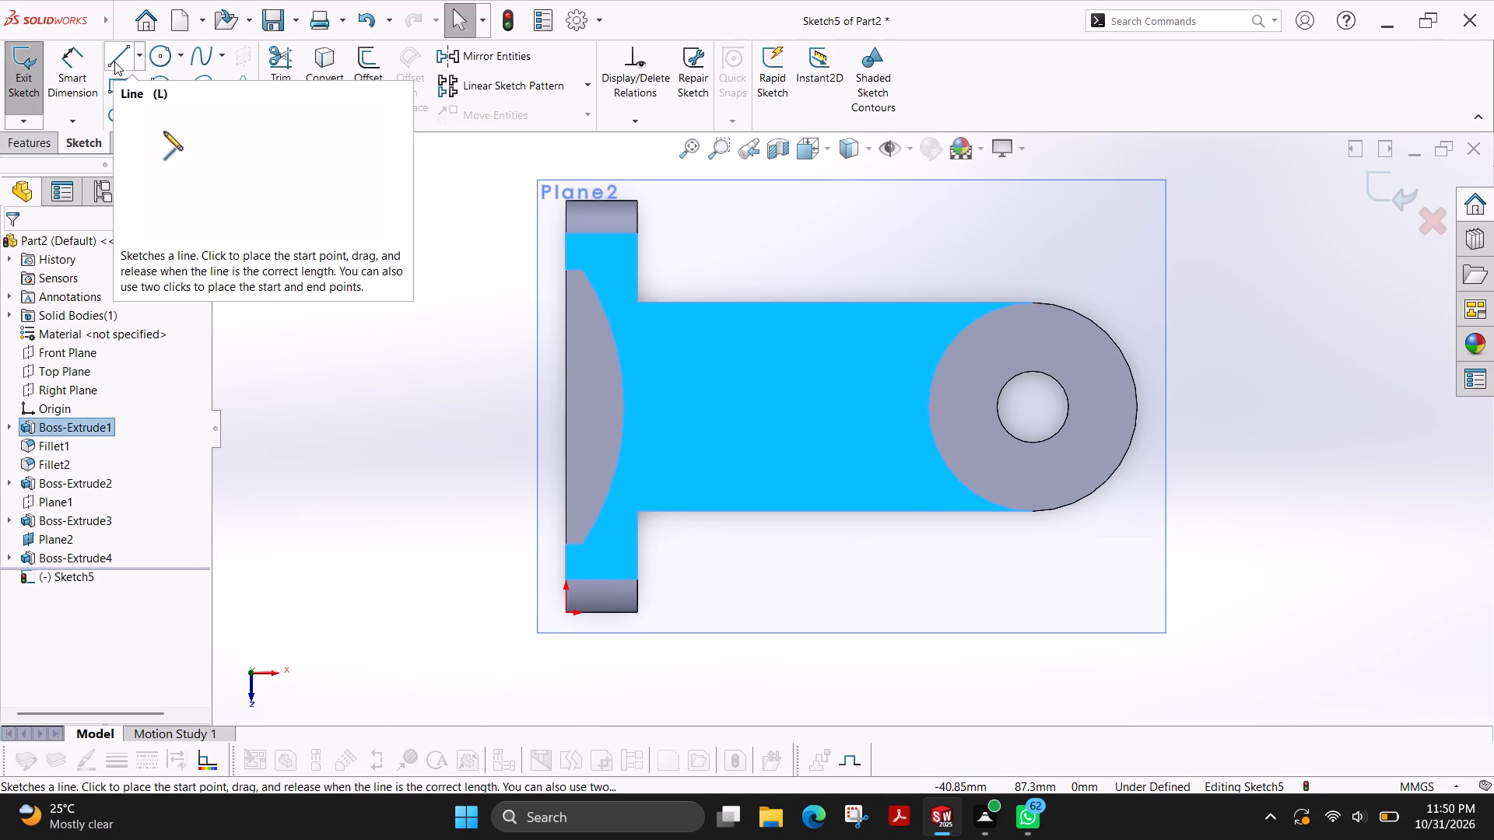
pyautogui.click(114, 61)
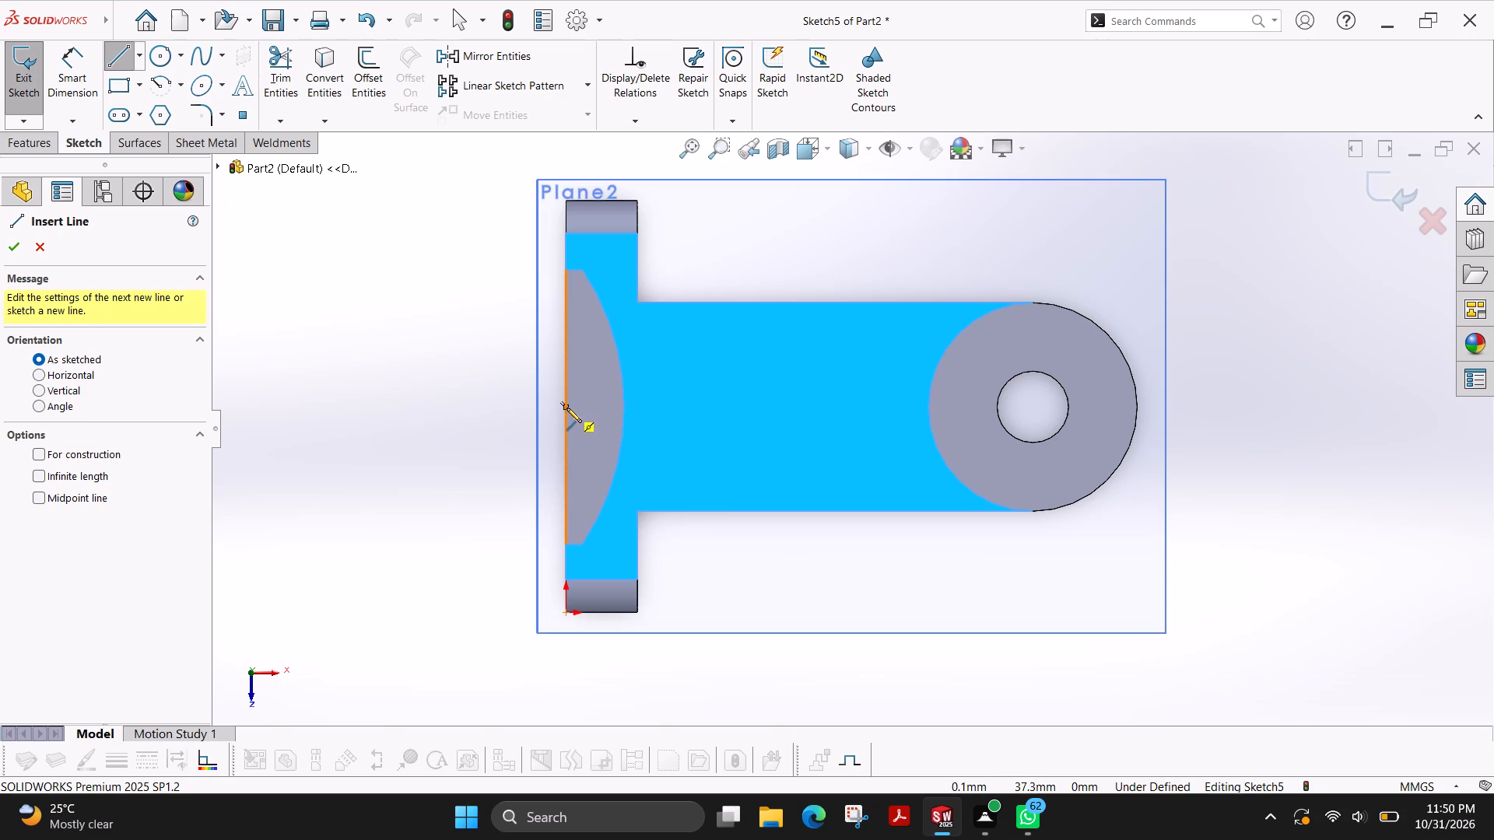
pyautogui.click(566, 408)
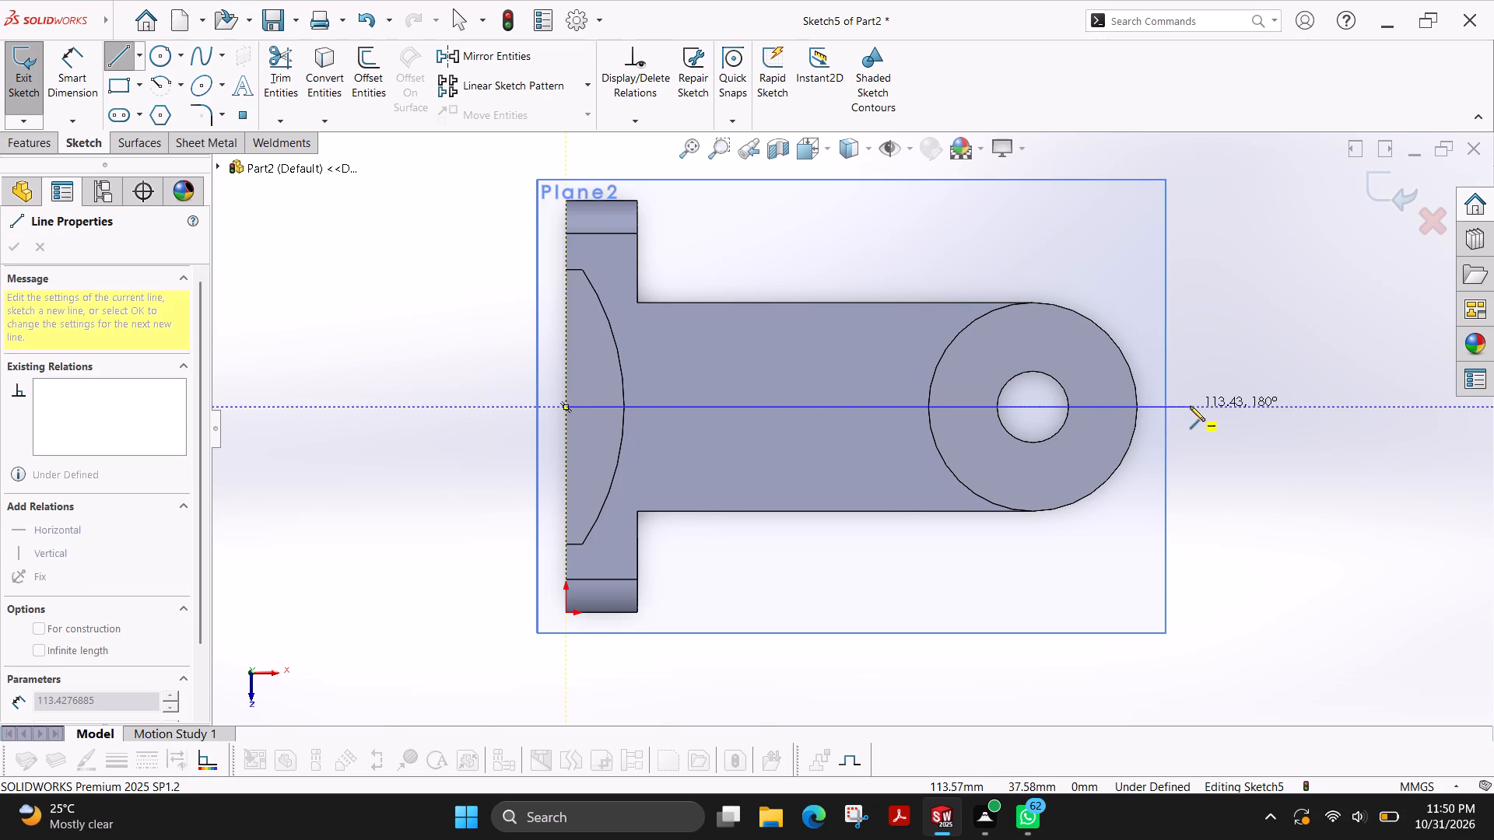
pyautogui.click(1190, 406)
pyautogui.press('Escape')
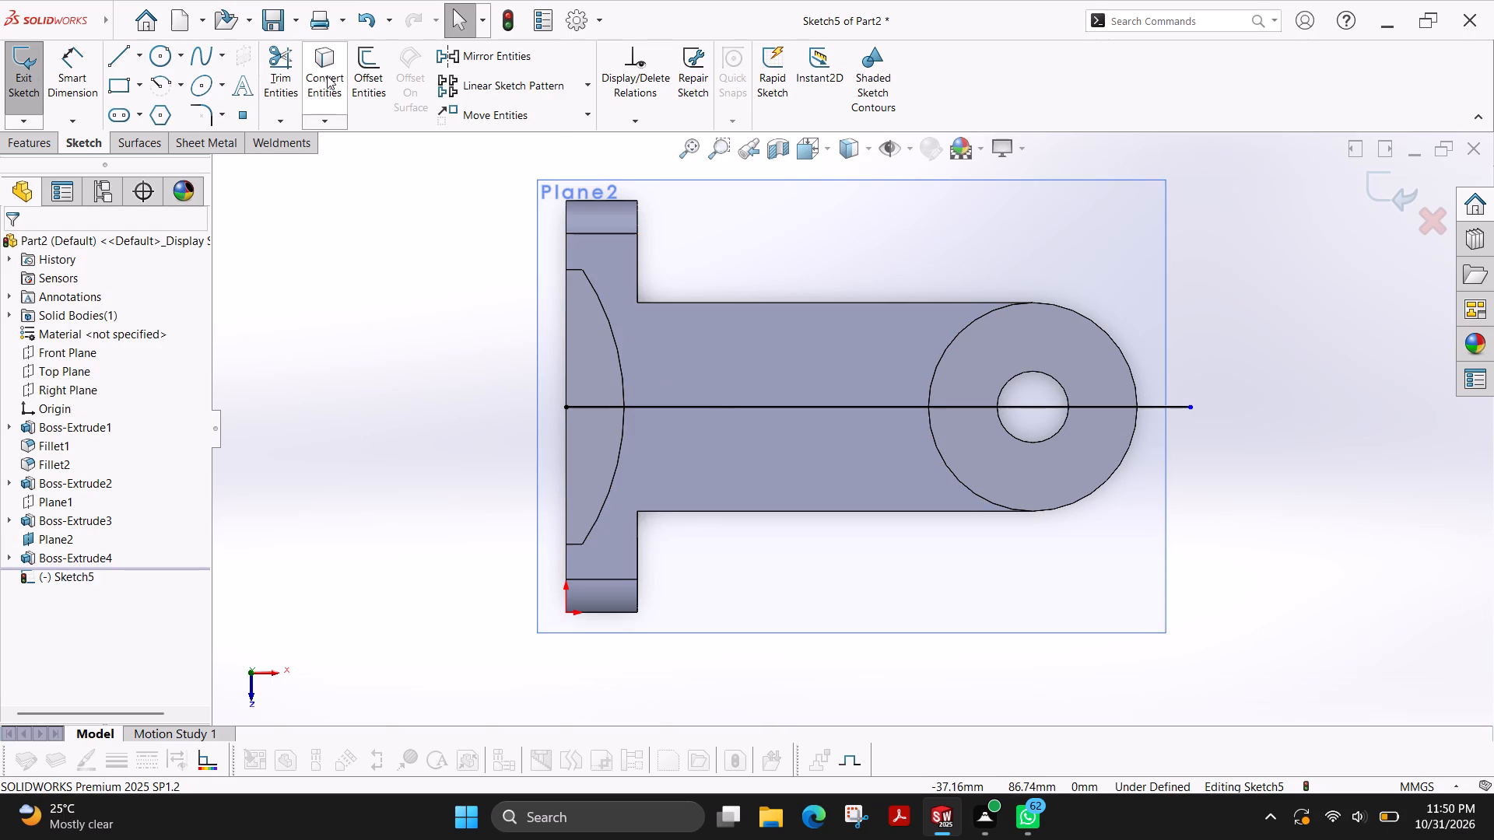
# Offset the horizontal centre line 2.5 mm bi-directionally, with dimensions added.
pyautogui.click(363, 85)
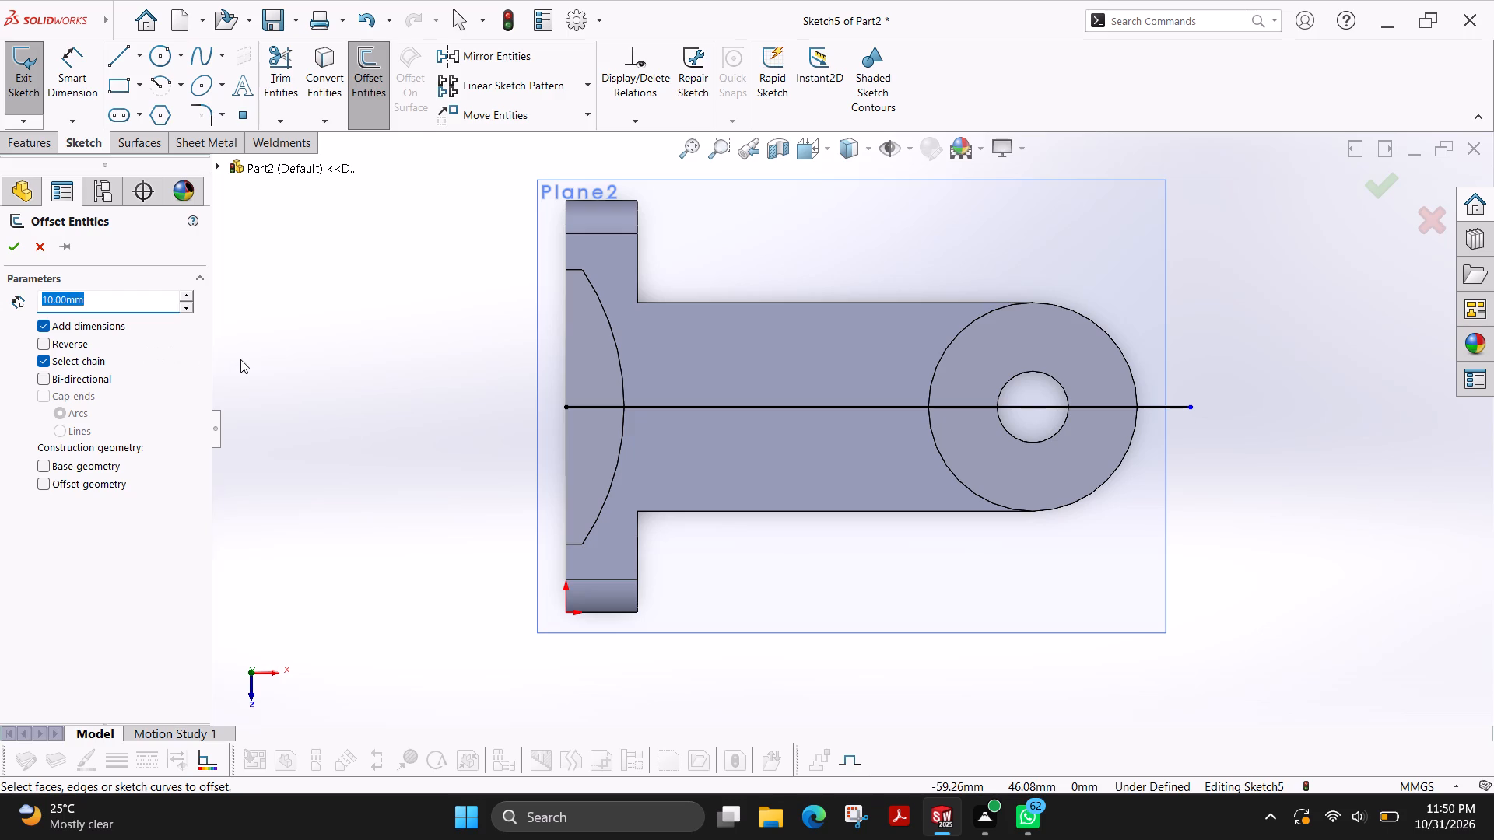
pyautogui.write('2.5')
pyautogui.click(71, 375)
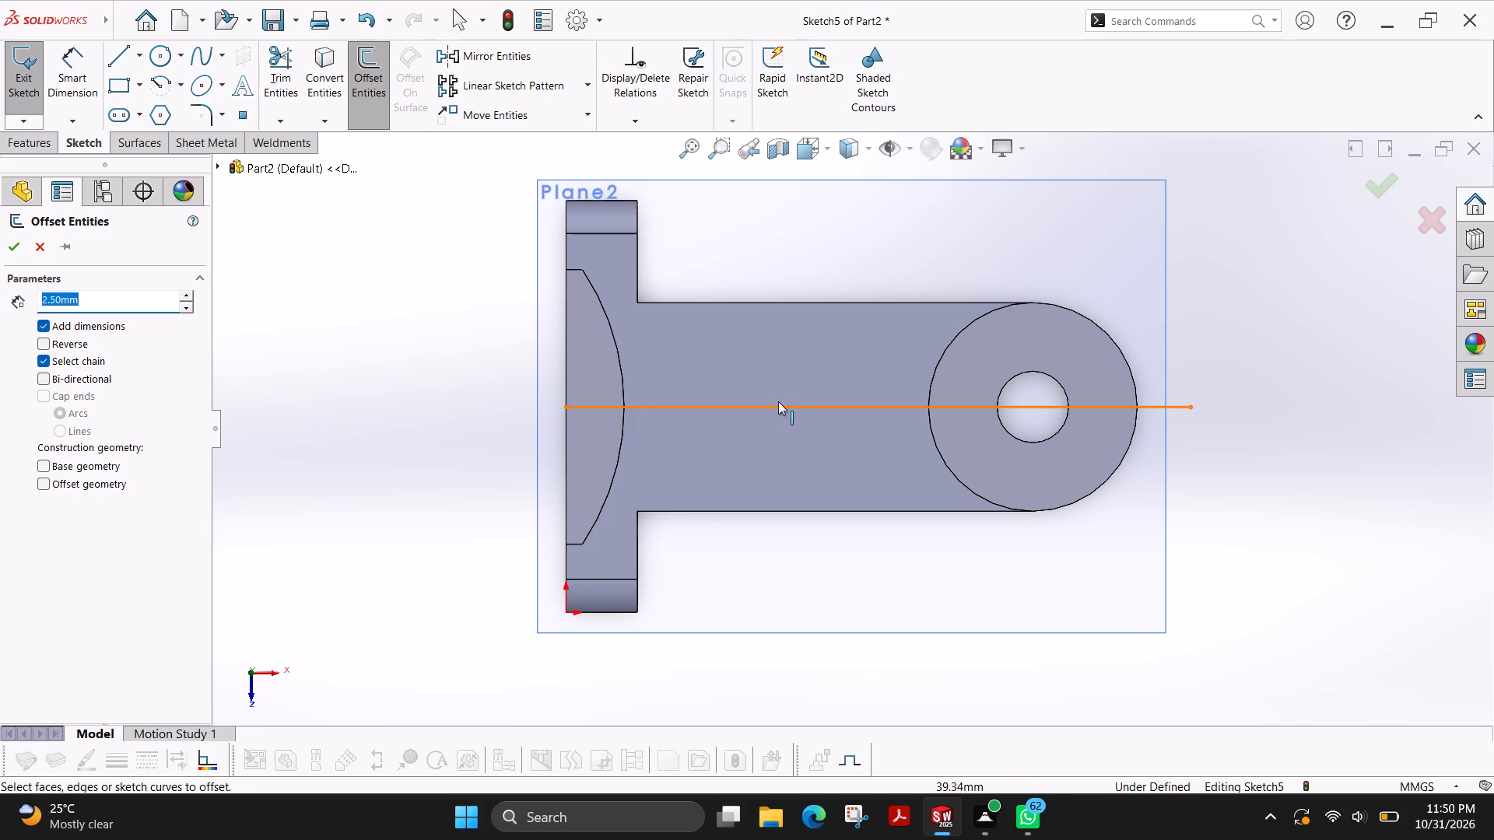
pyautogui.press('Return')
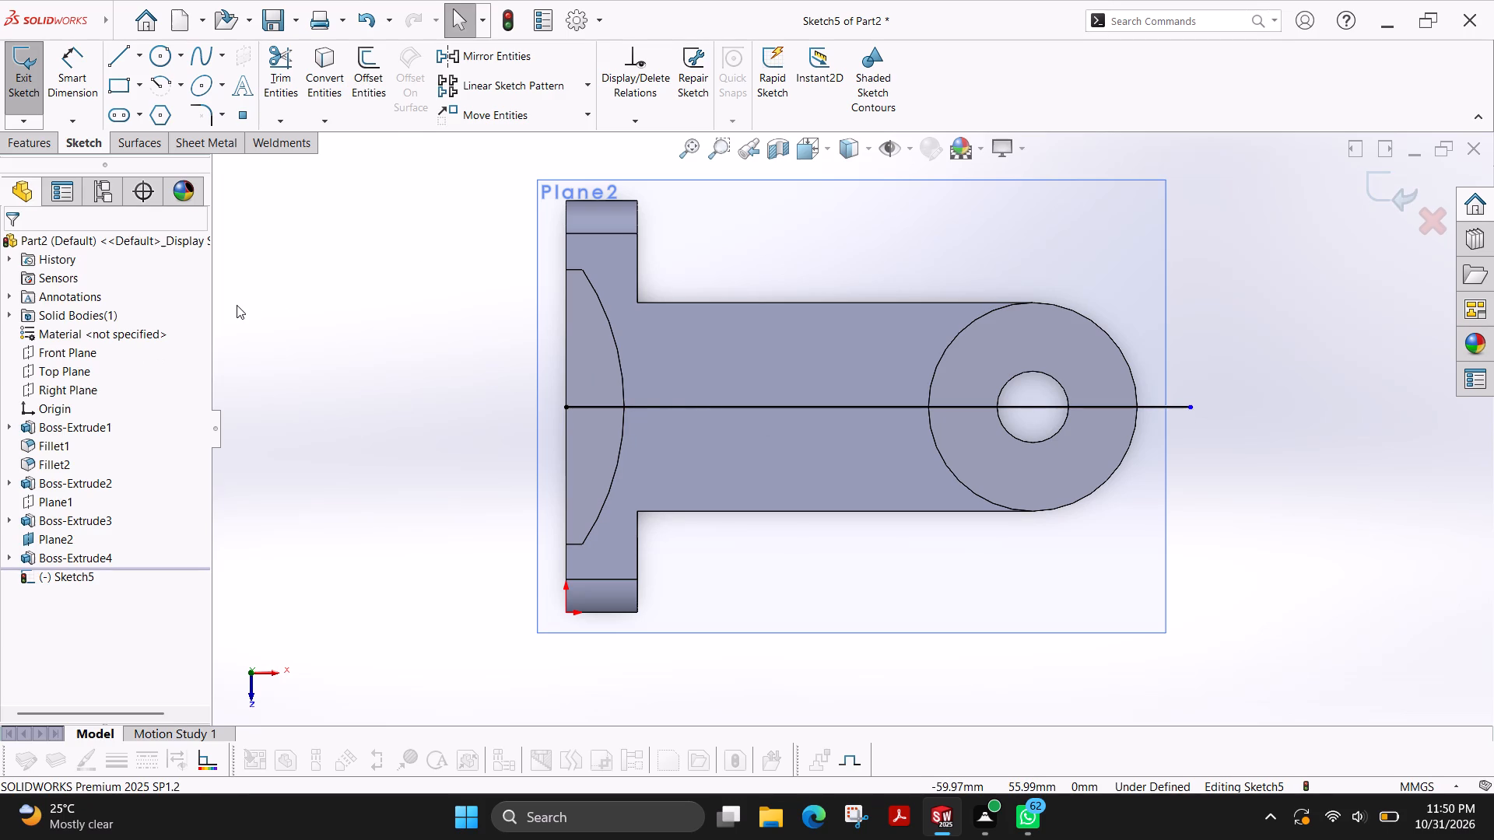
pyautogui.click(377, 79)
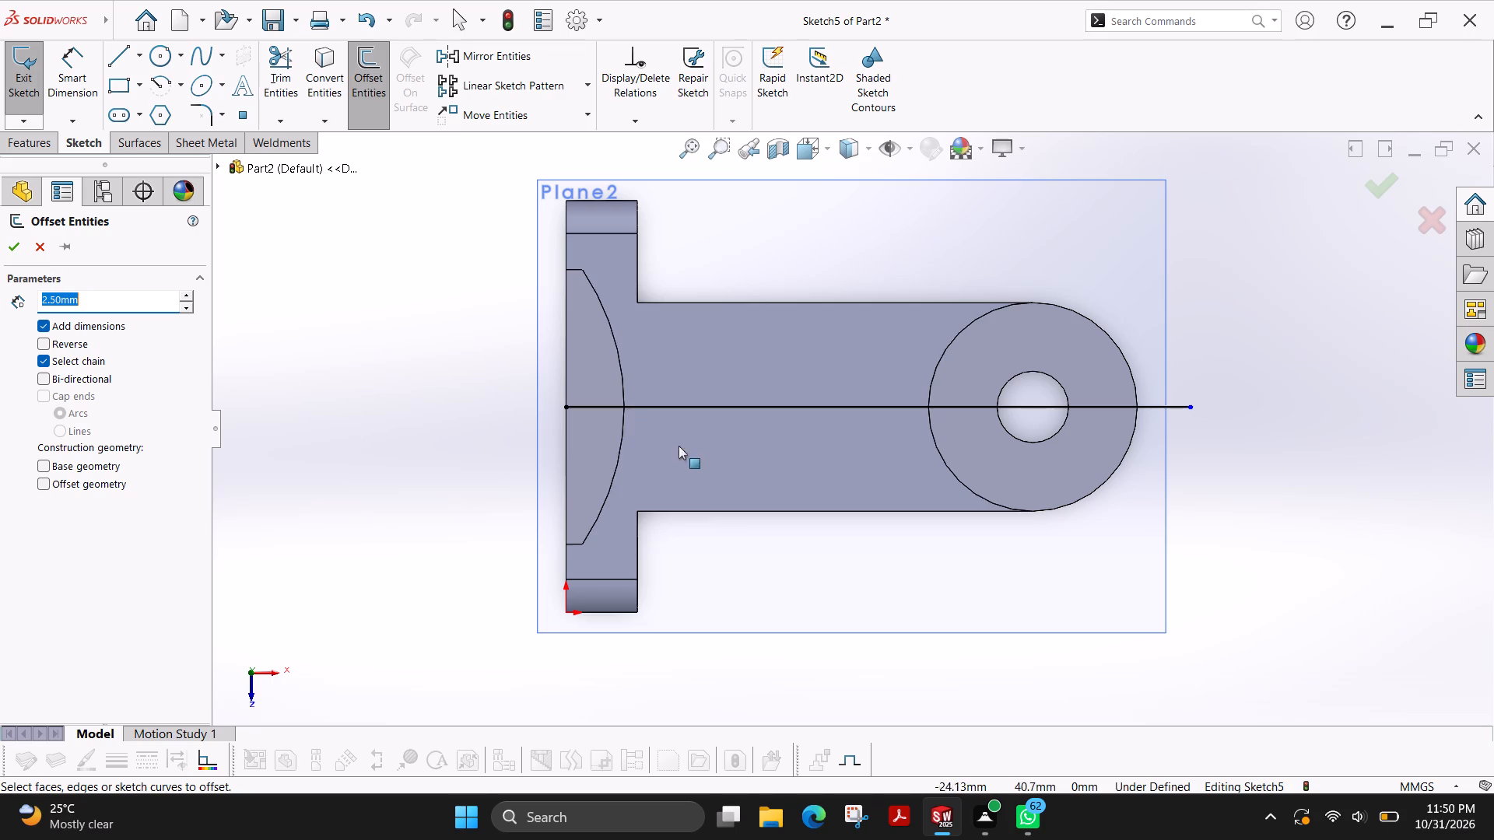
pyautogui.click(771, 409)
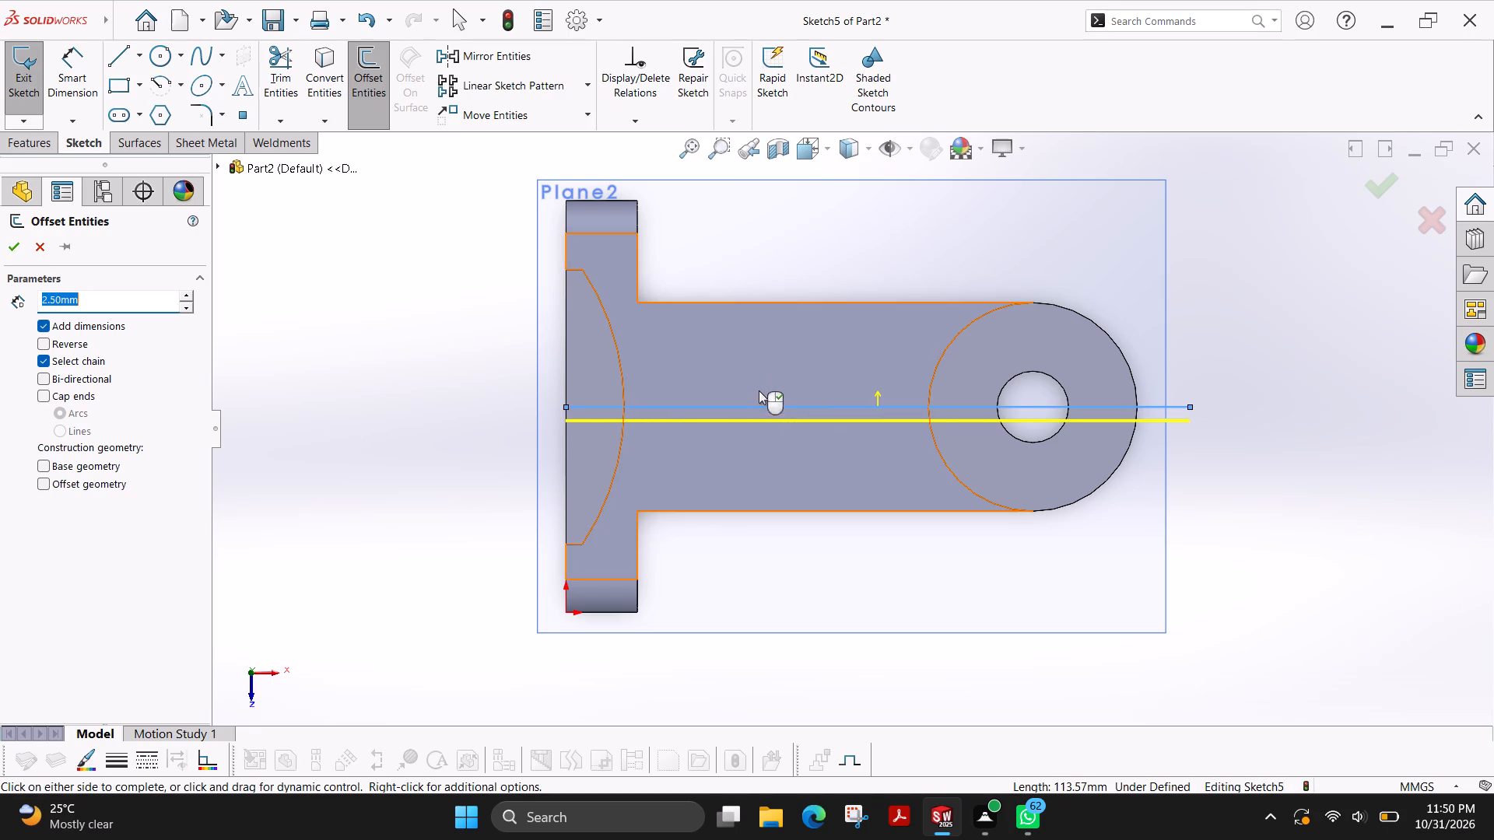
pyautogui.click(78, 378)
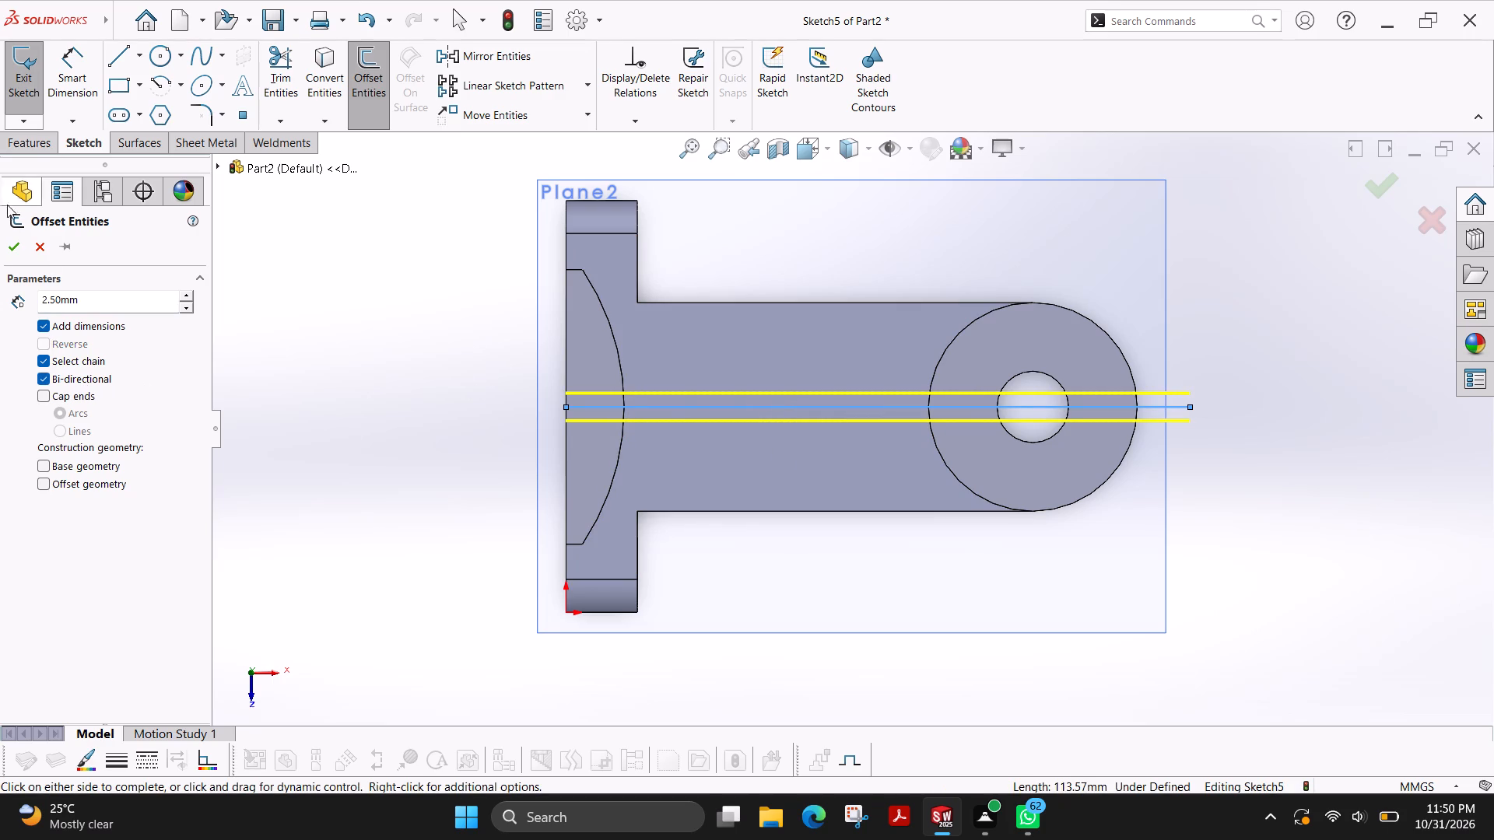
pyautogui.click(14, 243)
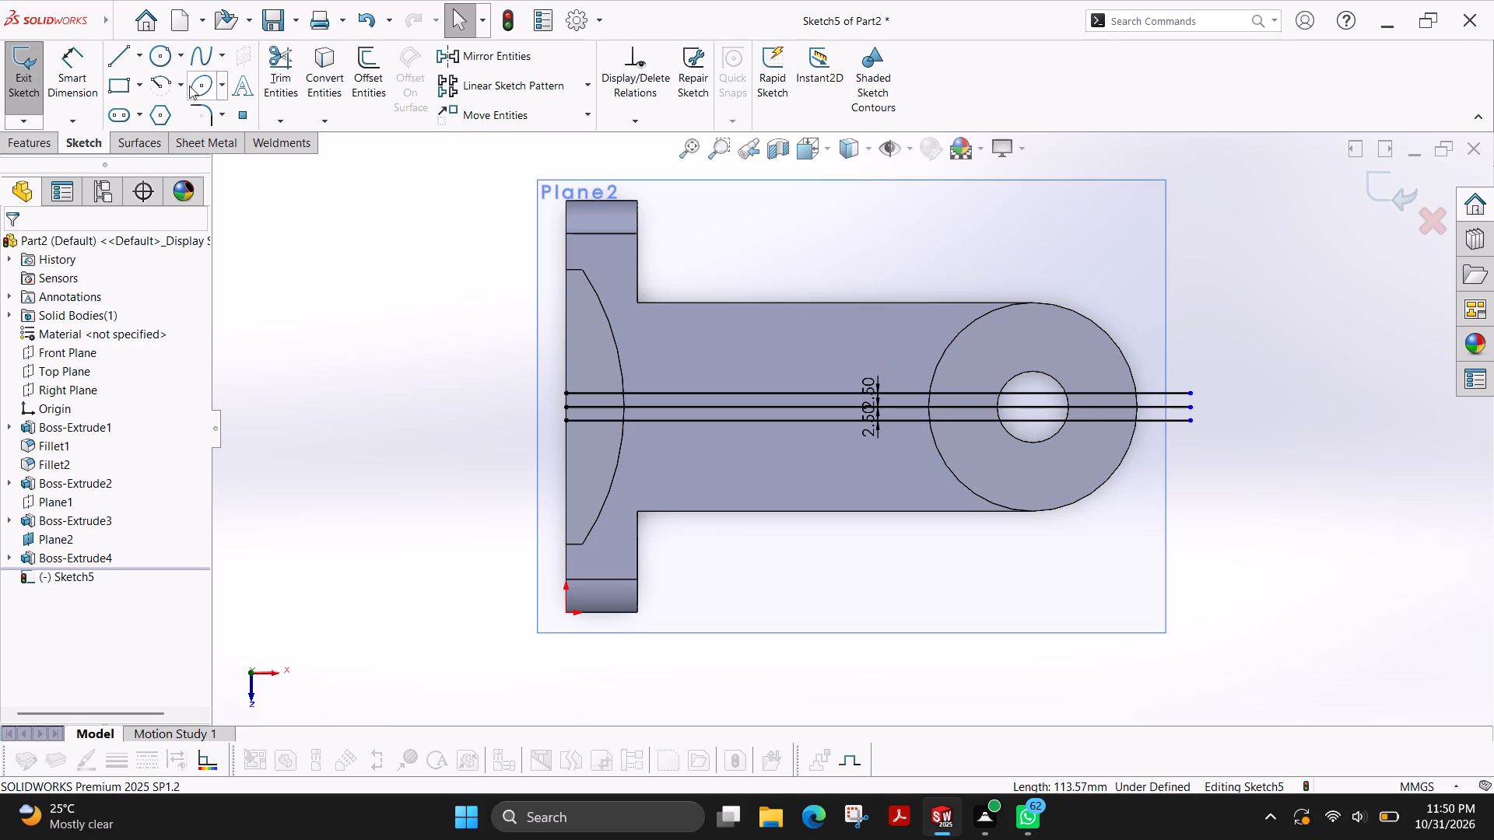
# Draw a 19 mm radius circle on the cylinder's outer edge, trimming everything except its short arc between the offset lines and the lines up to it.
pyautogui.click(167, 60)
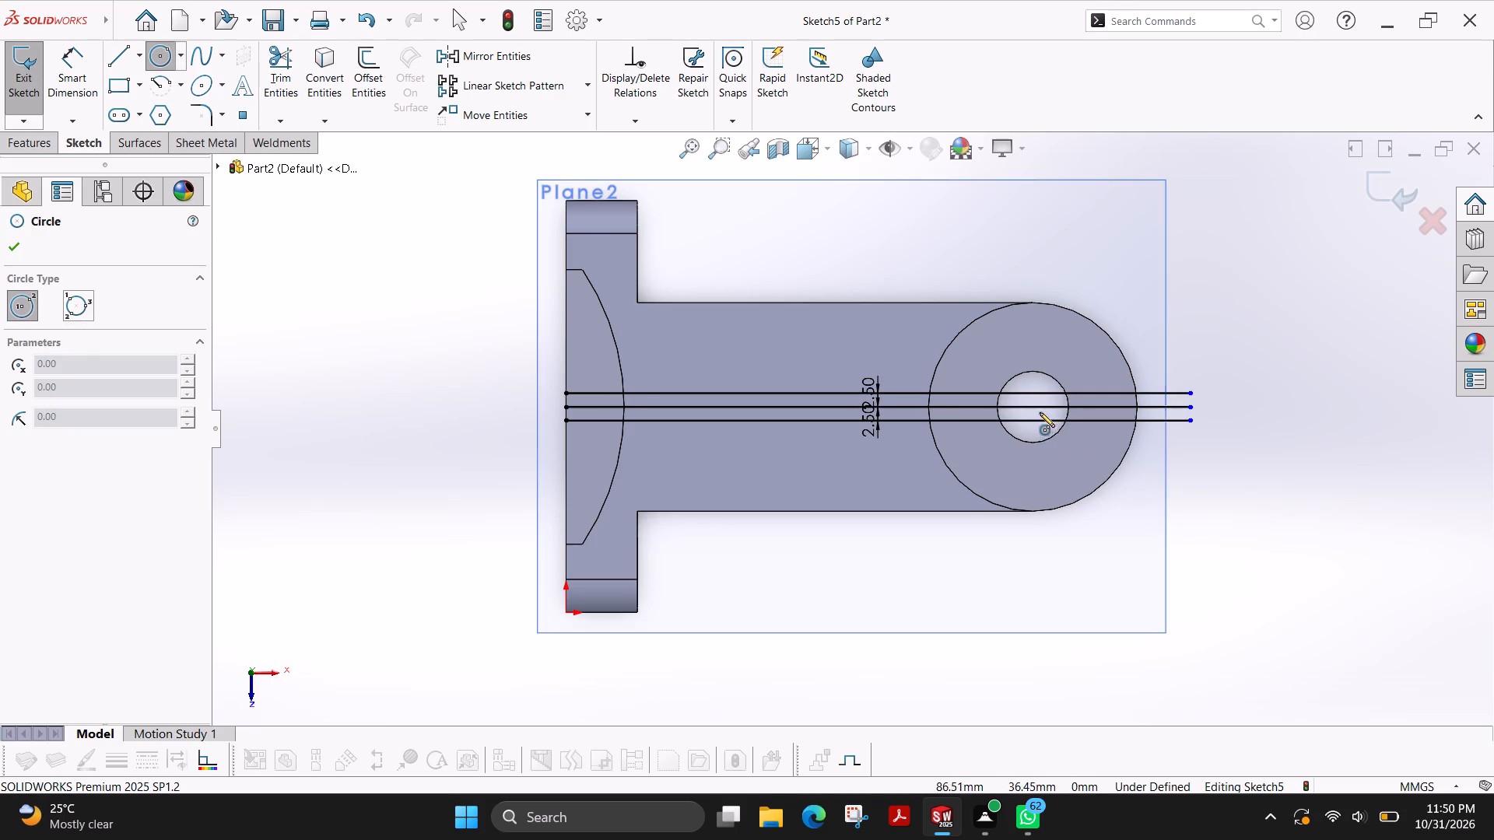
pyautogui.click(1033, 404)
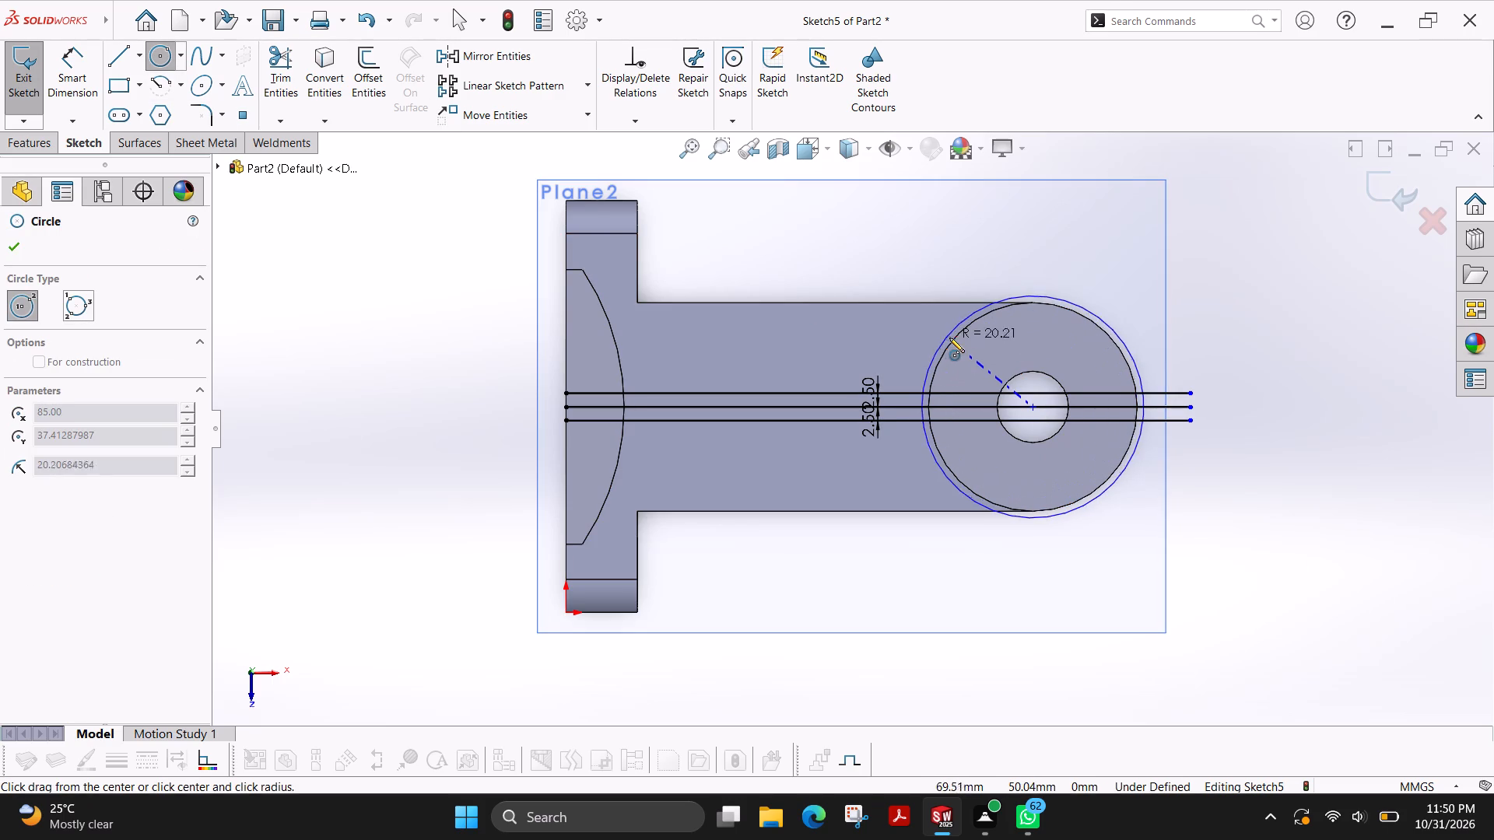
pyautogui.click(950, 338)
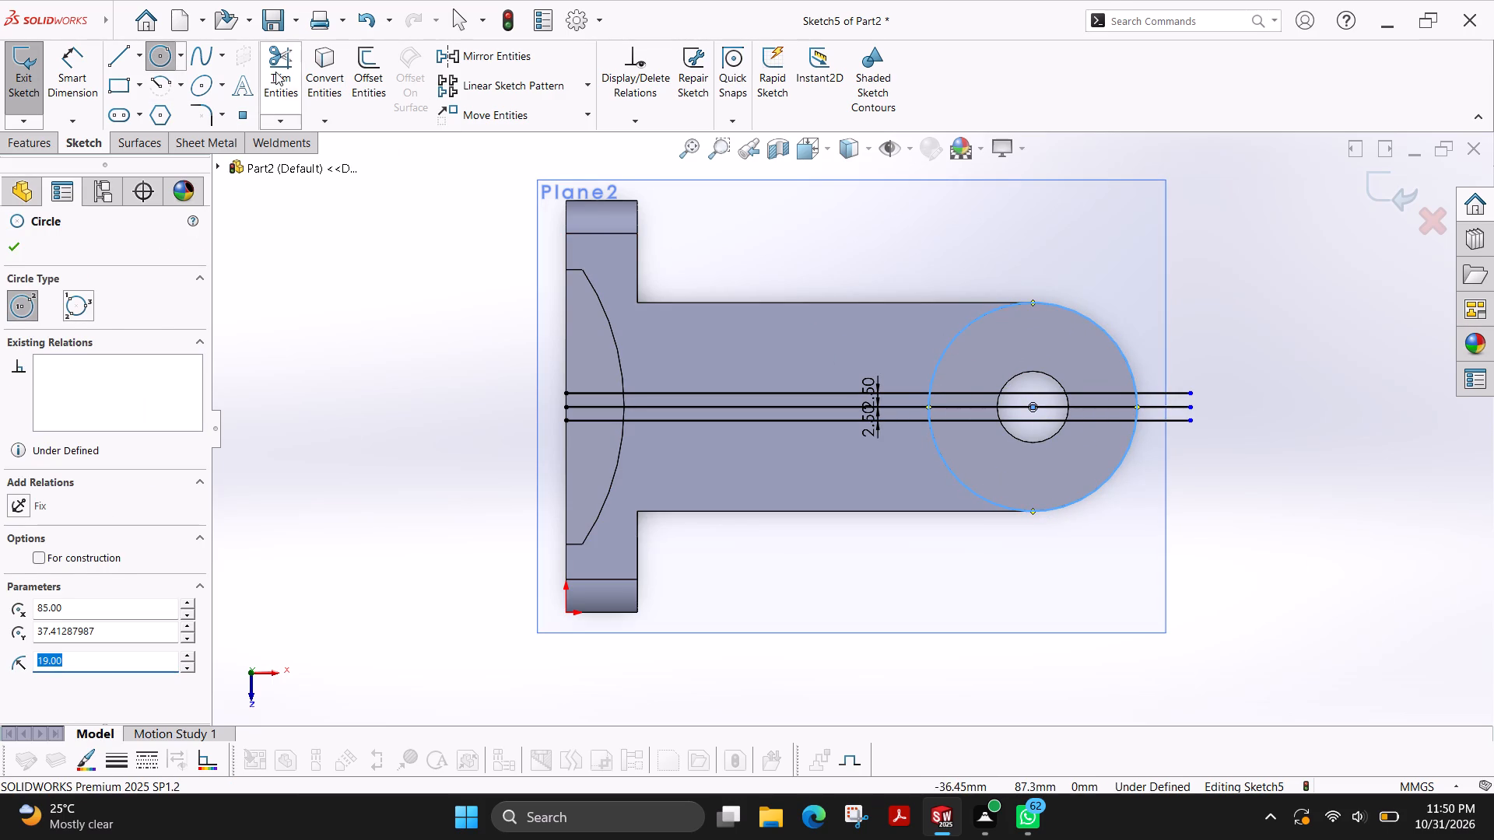
pyautogui.click(275, 72)
pyautogui.moveTo(1141, 294); pyautogui.dragTo(970, 411)
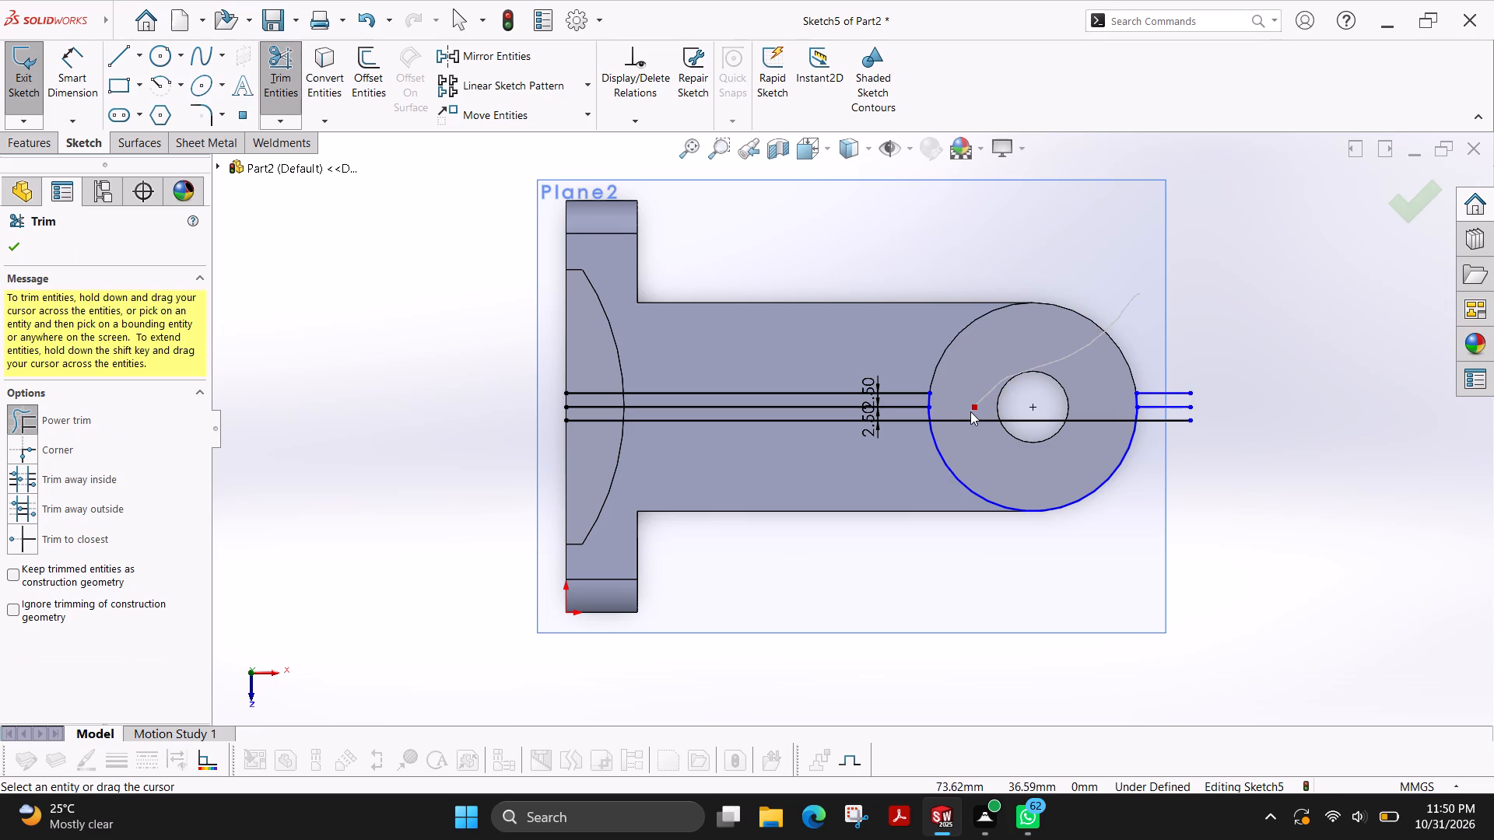
pyautogui.moveTo(970, 411); pyautogui.dragTo(1095, 409)
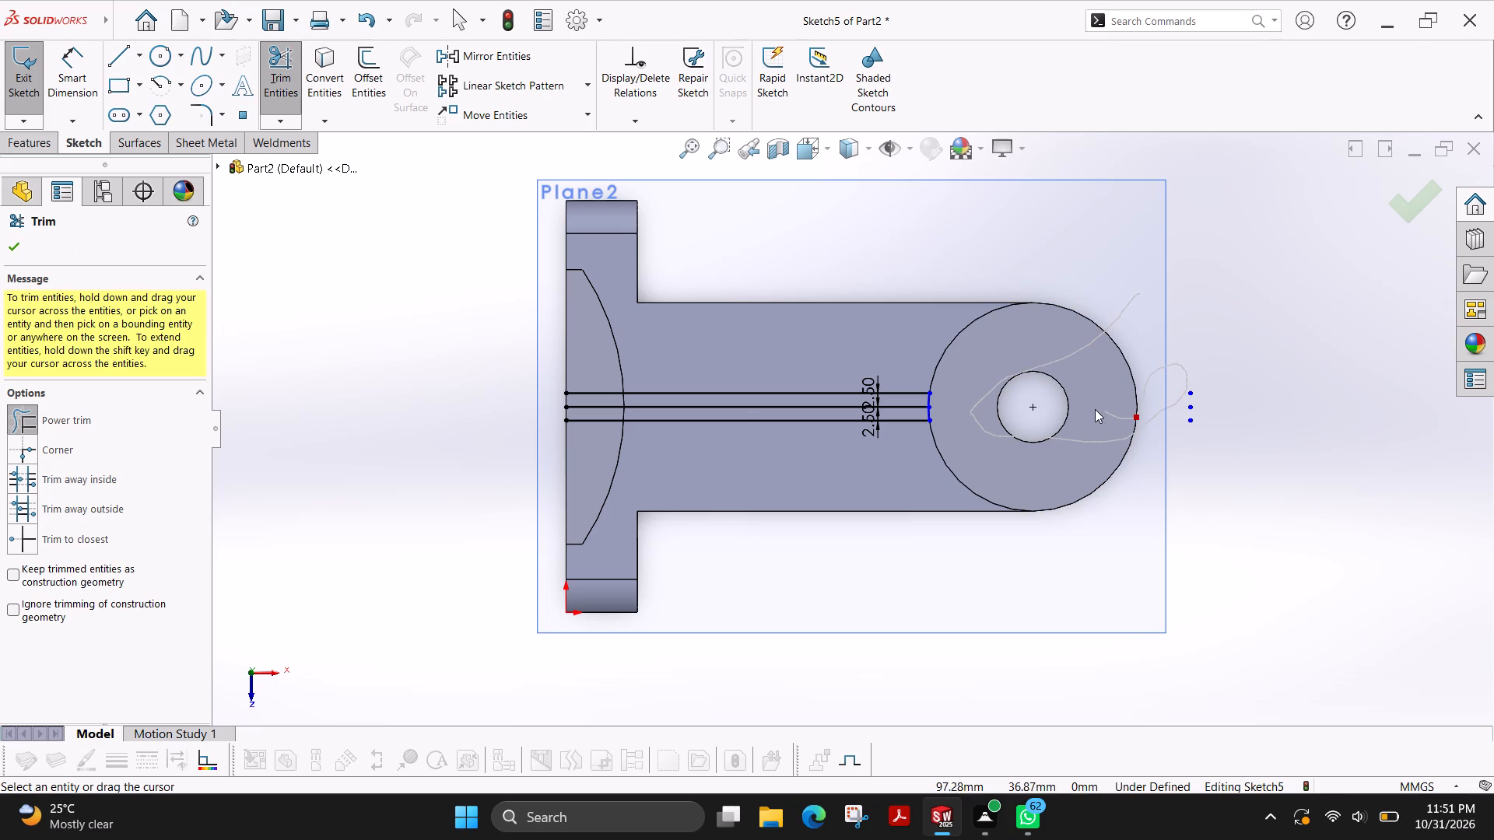
pyautogui.moveTo(1095, 409); pyautogui.dragTo(1071, 414)
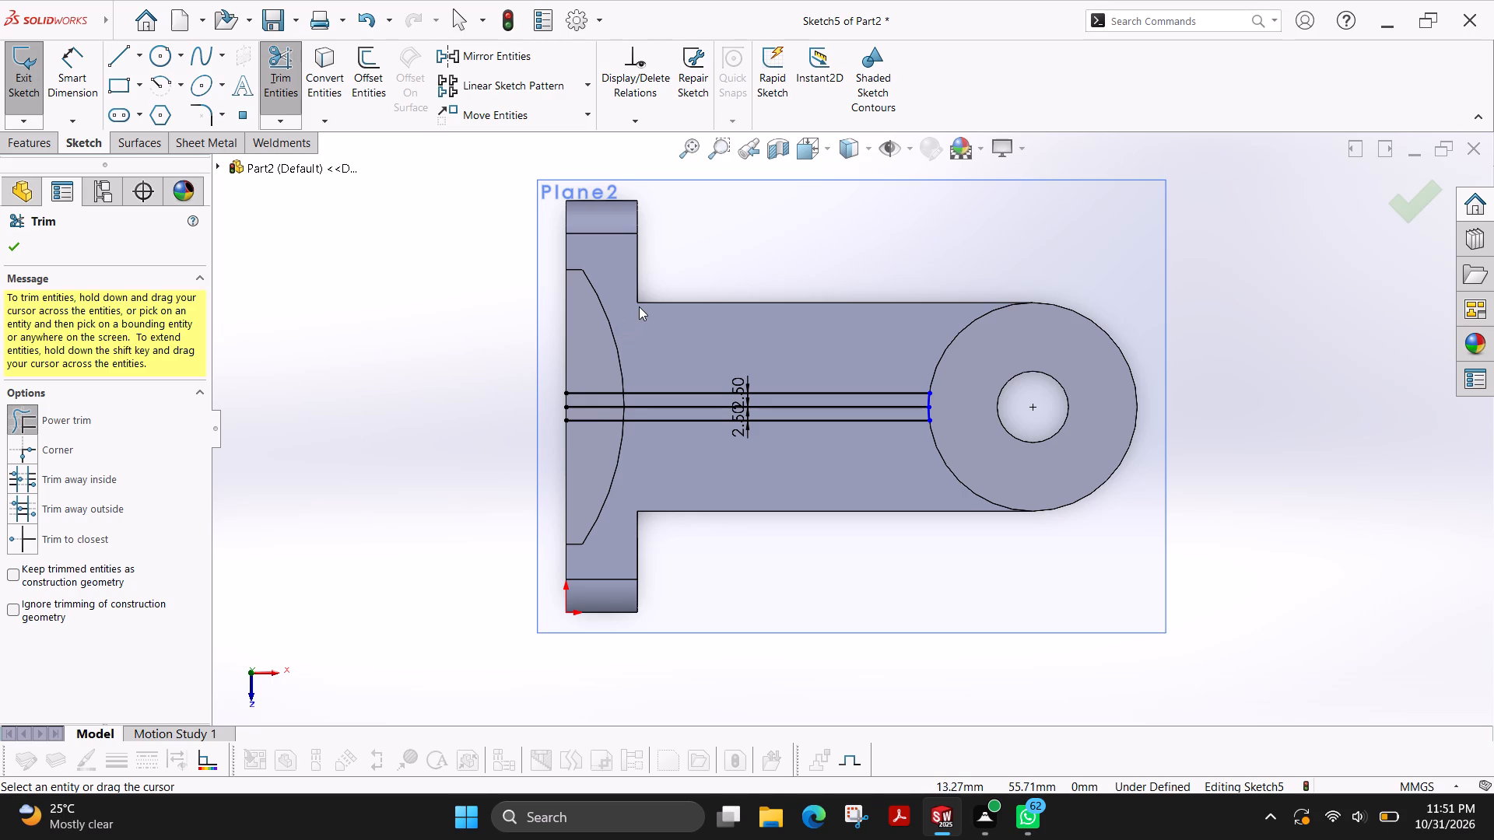
# Close the offset lines' open ends at the block's outer edge with a 5 mm vertical line.
pyautogui.click(110, 63)
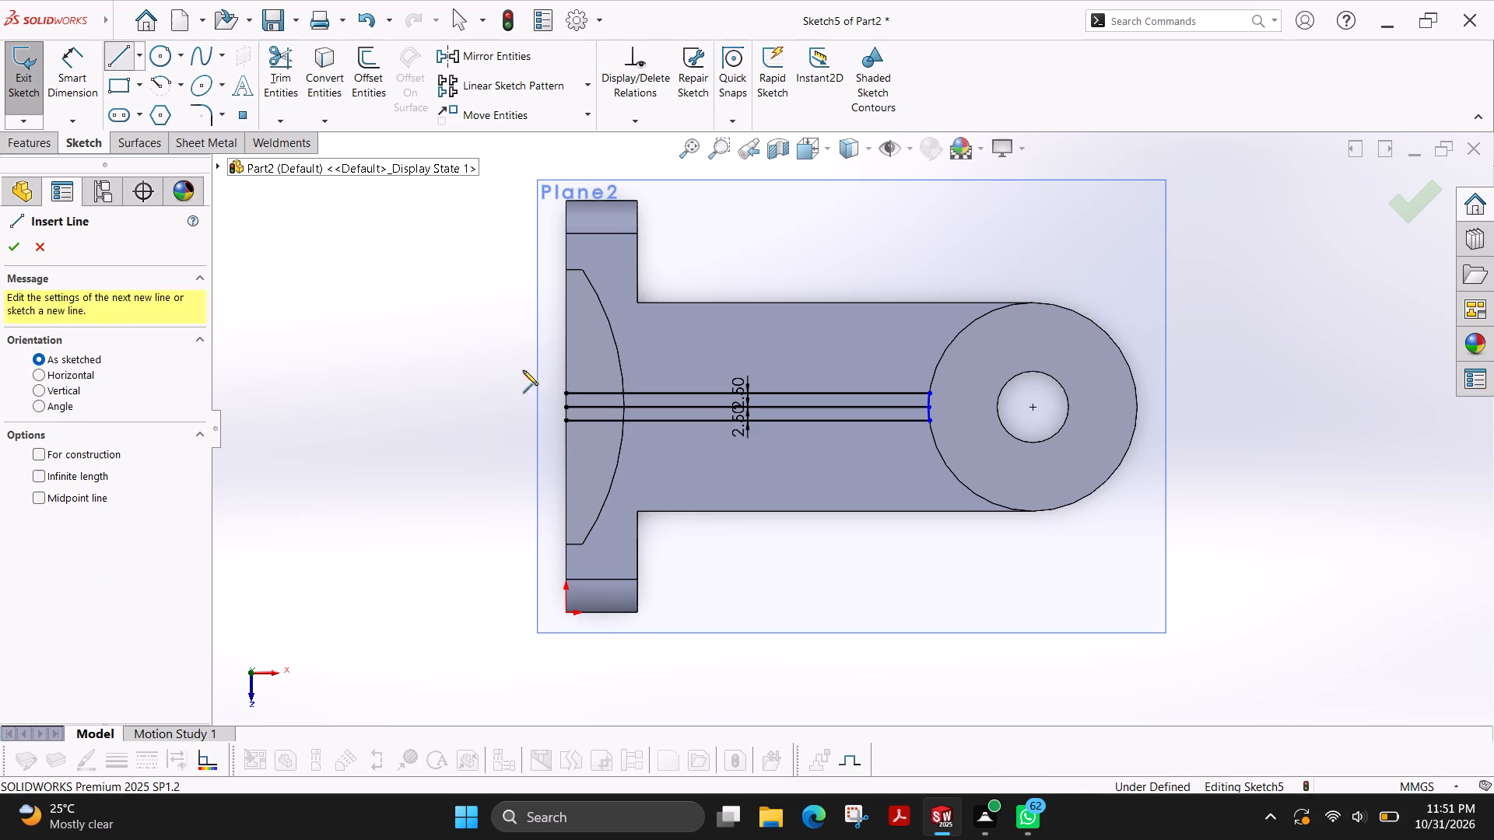
pyautogui.click(567, 394)
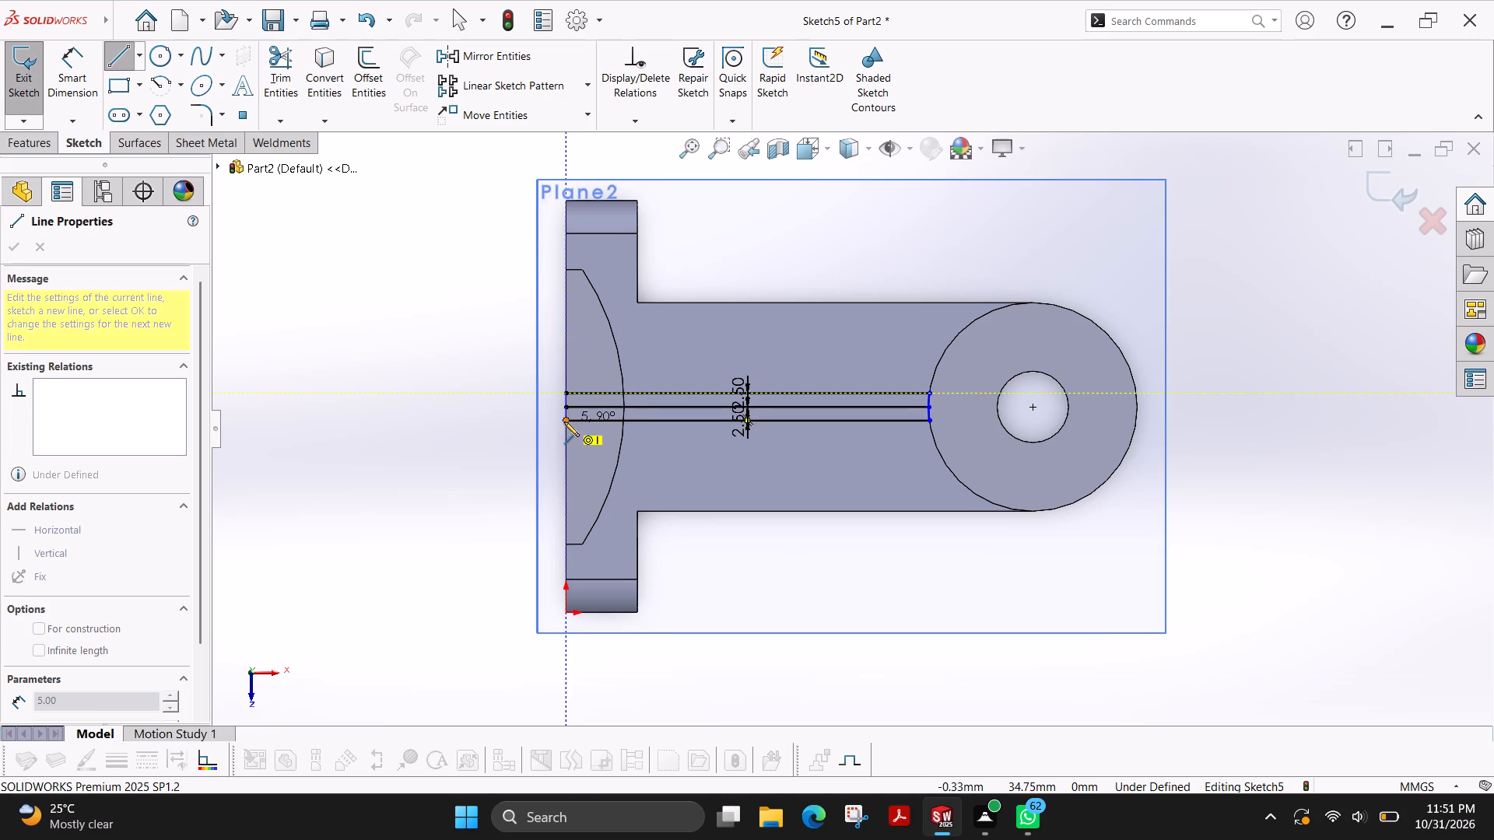
pyautogui.click(564, 422)
pyautogui.press('Escape')
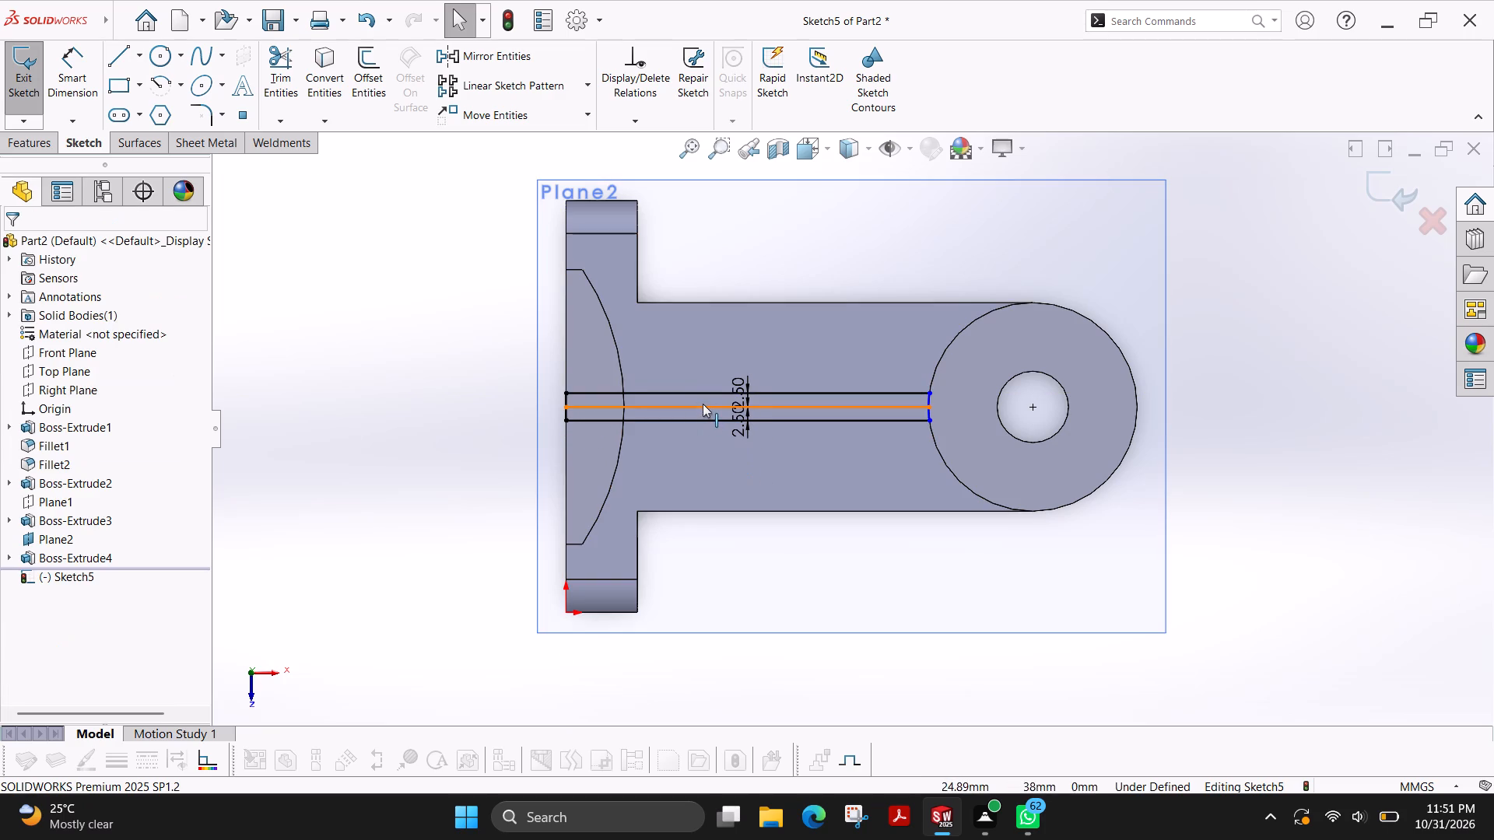
# Delete the horizontal centre line between the two offset lines in the rib sketch.
pyautogui.click(703, 404)
pyautogui.press('Delete')
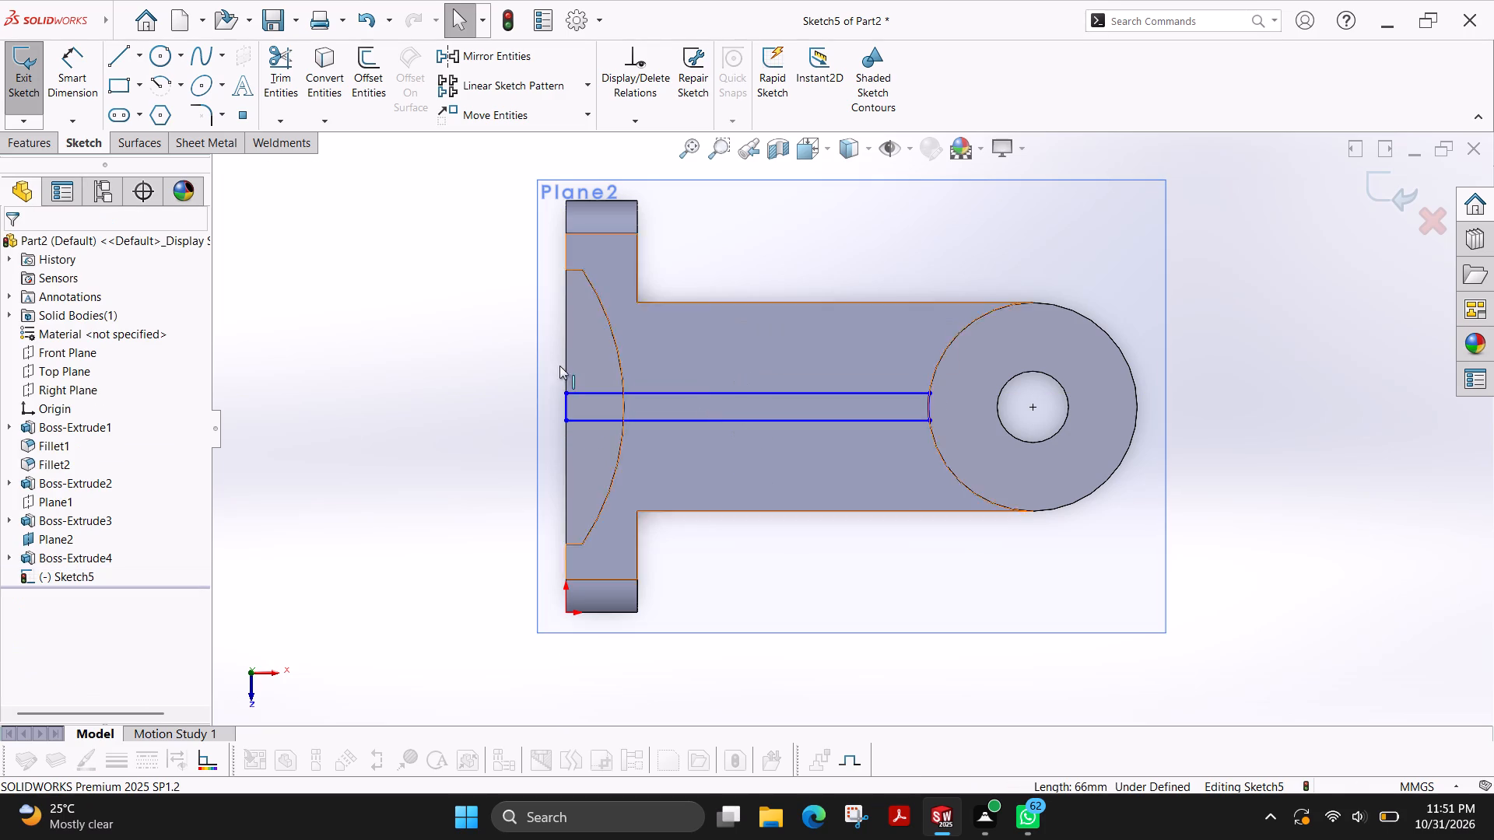
# Extrude the rib profile 20 mm blind in the reversed direction, below the arm, merged with the existing body.
pyautogui.click(38, 138)
pyautogui.click(28, 104)
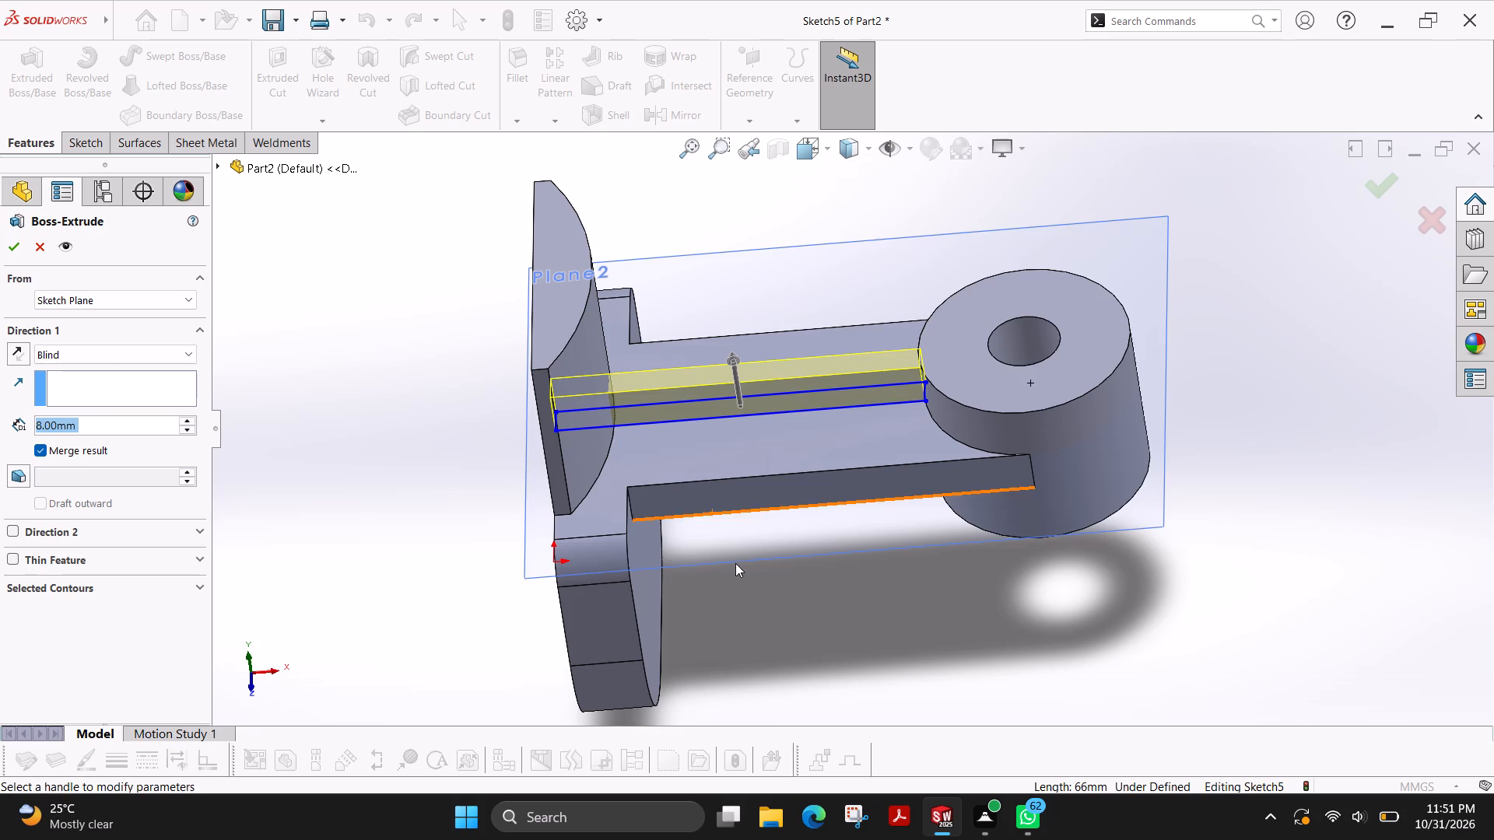
pyautogui.moveTo(735, 565); pyautogui.dragTo(700, 487, button='middle')
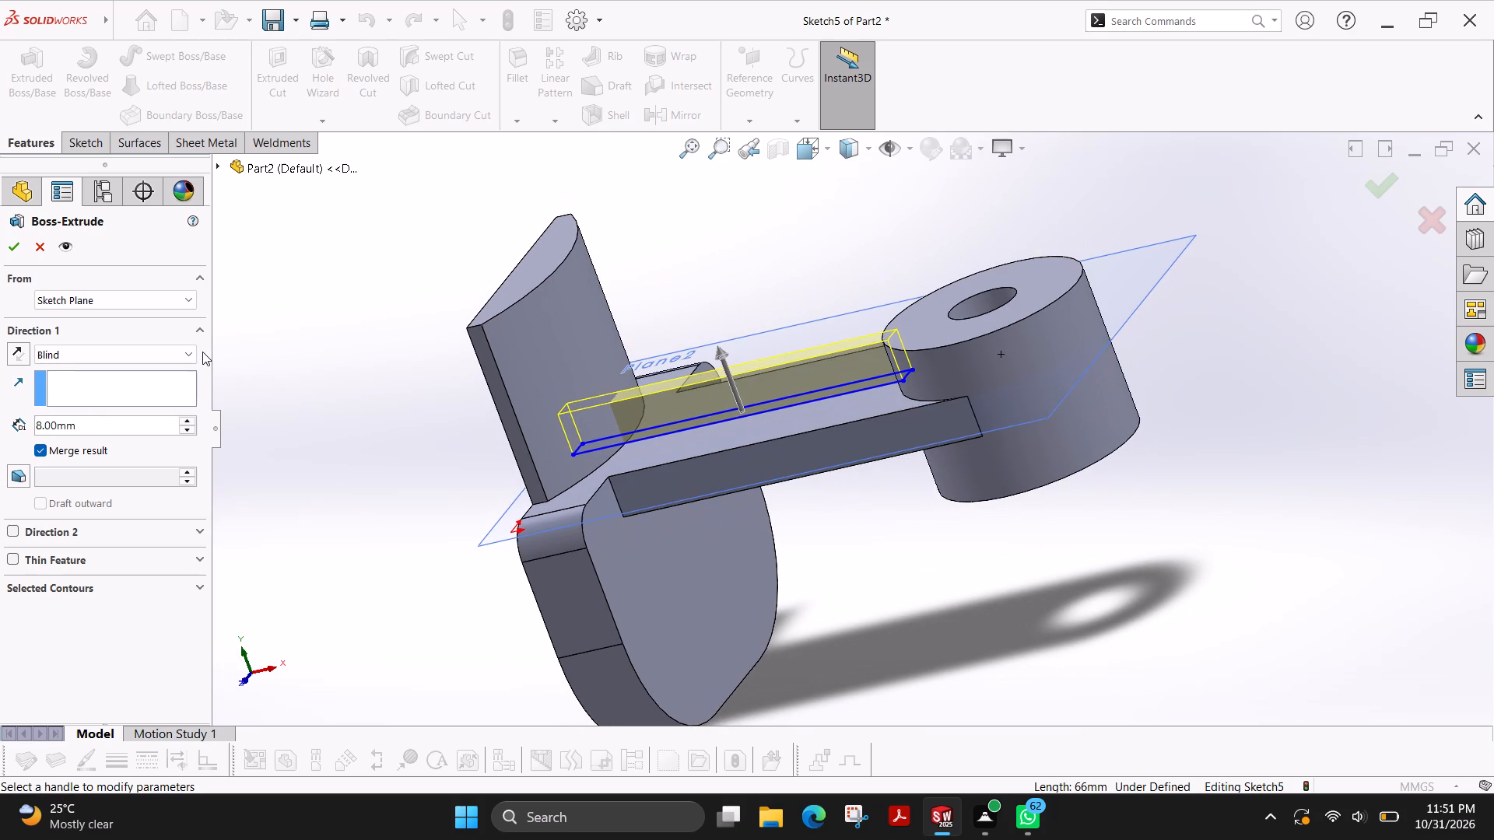
pyautogui.click(26, 359)
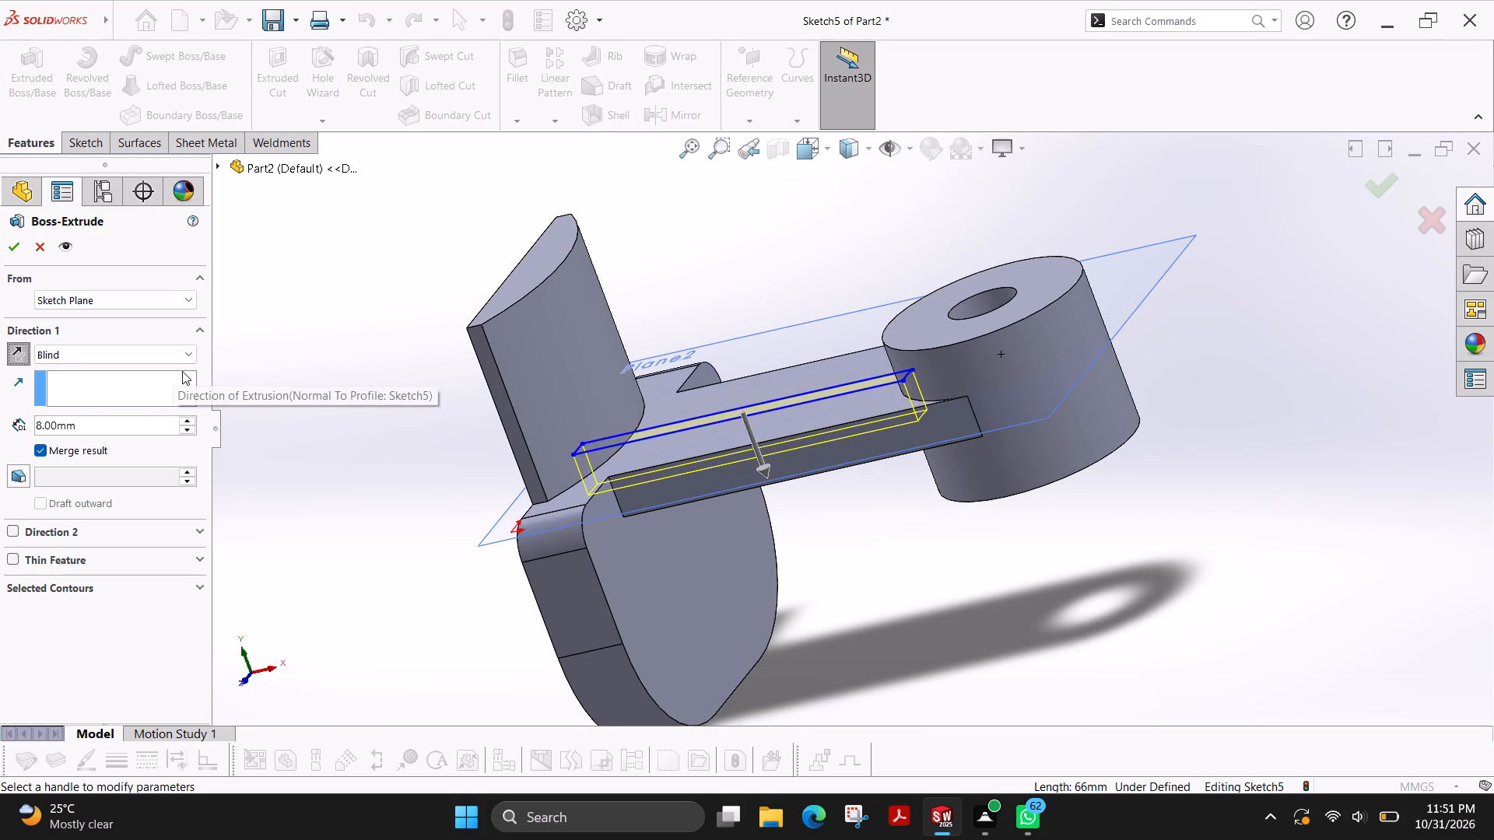
pyautogui.click(186, 422)
pyautogui.click(186, 422)
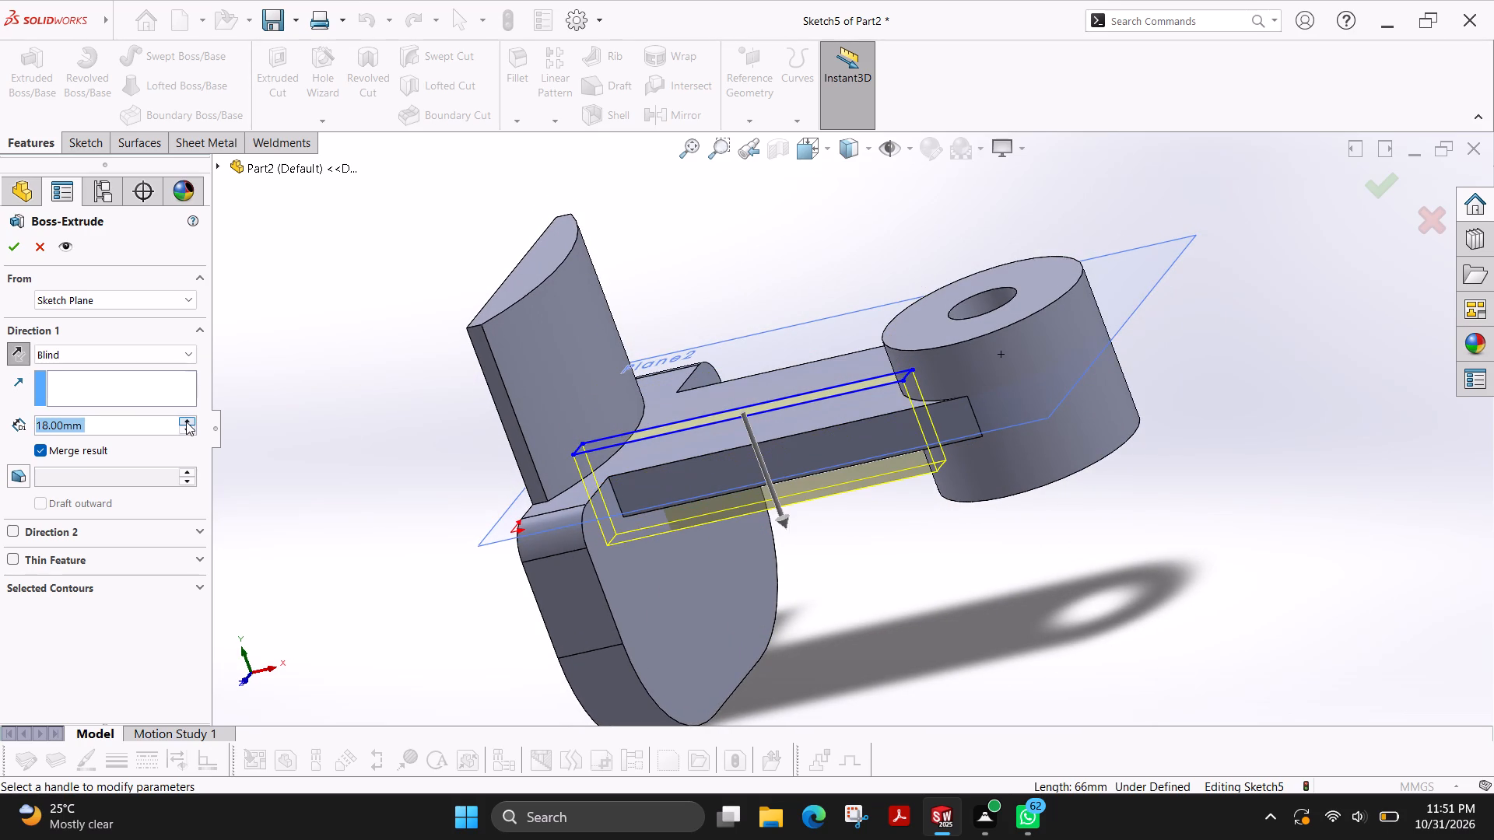
pyautogui.moveTo(989, 584); pyautogui.dragTo(998, 550, button='middle')
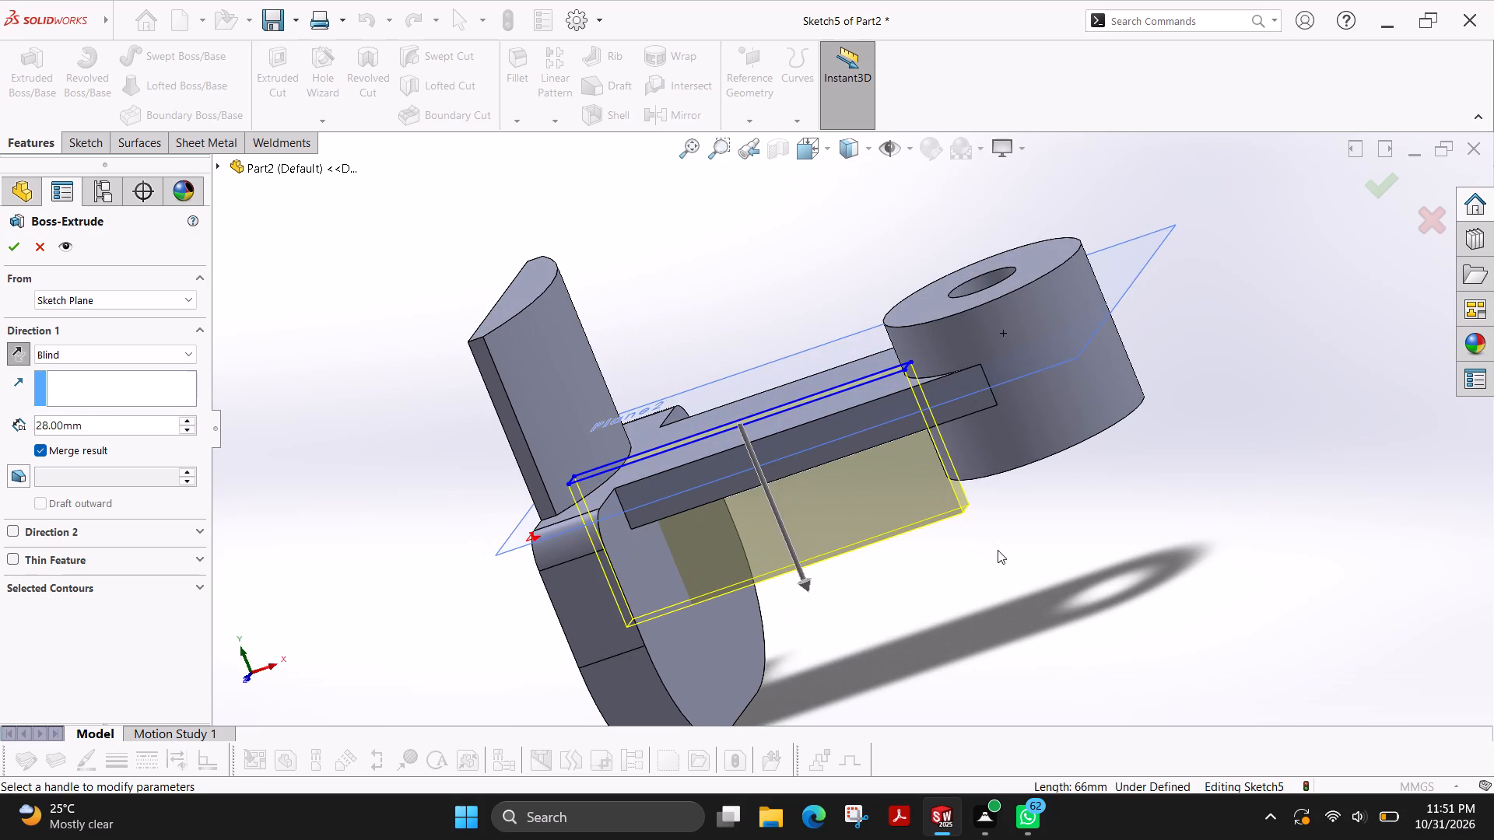
pyautogui.doubleClick(118, 425)
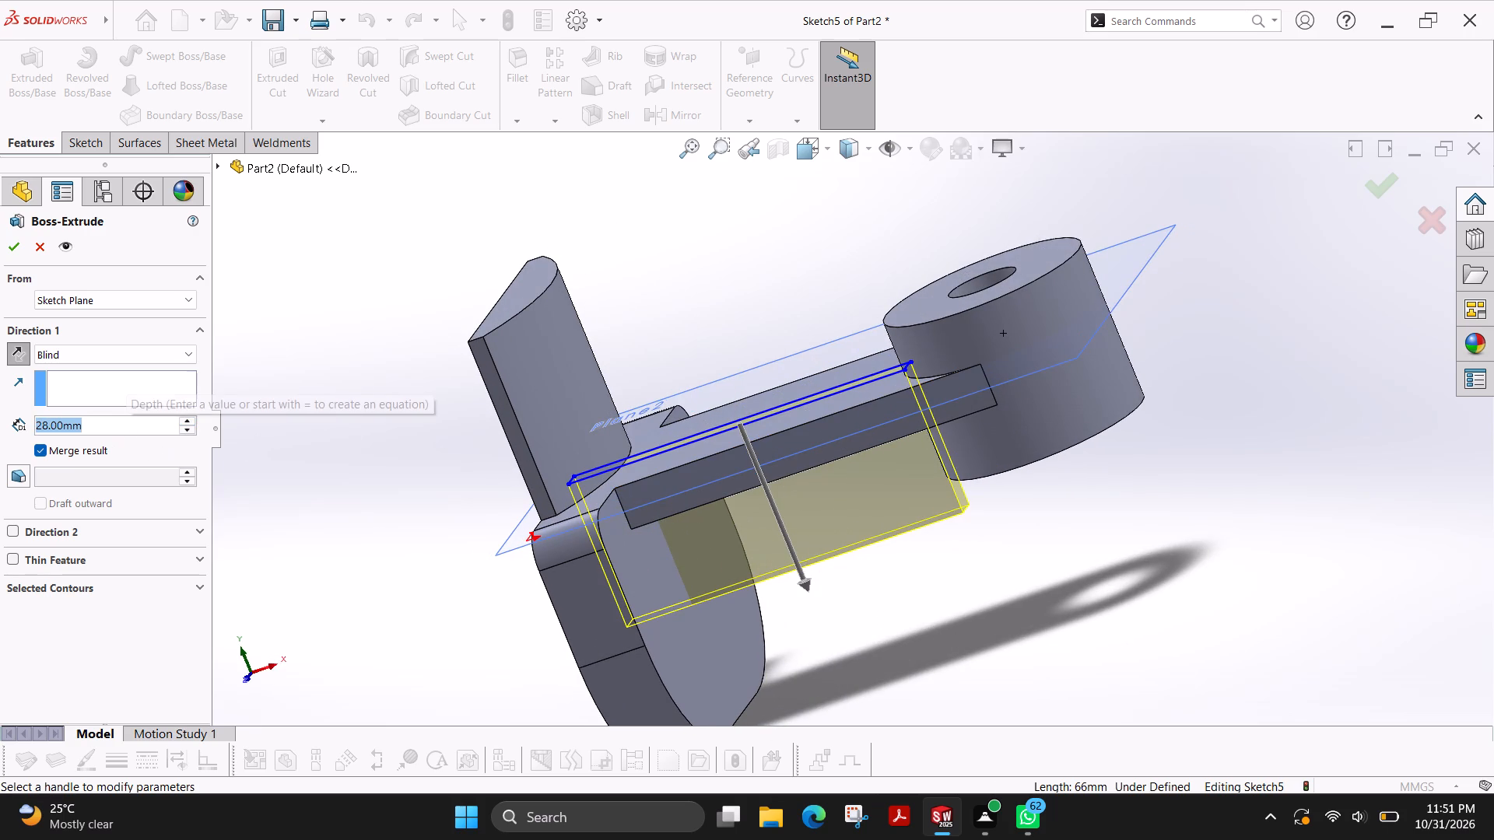
pyautogui.write('20')
pyautogui.press('Return')
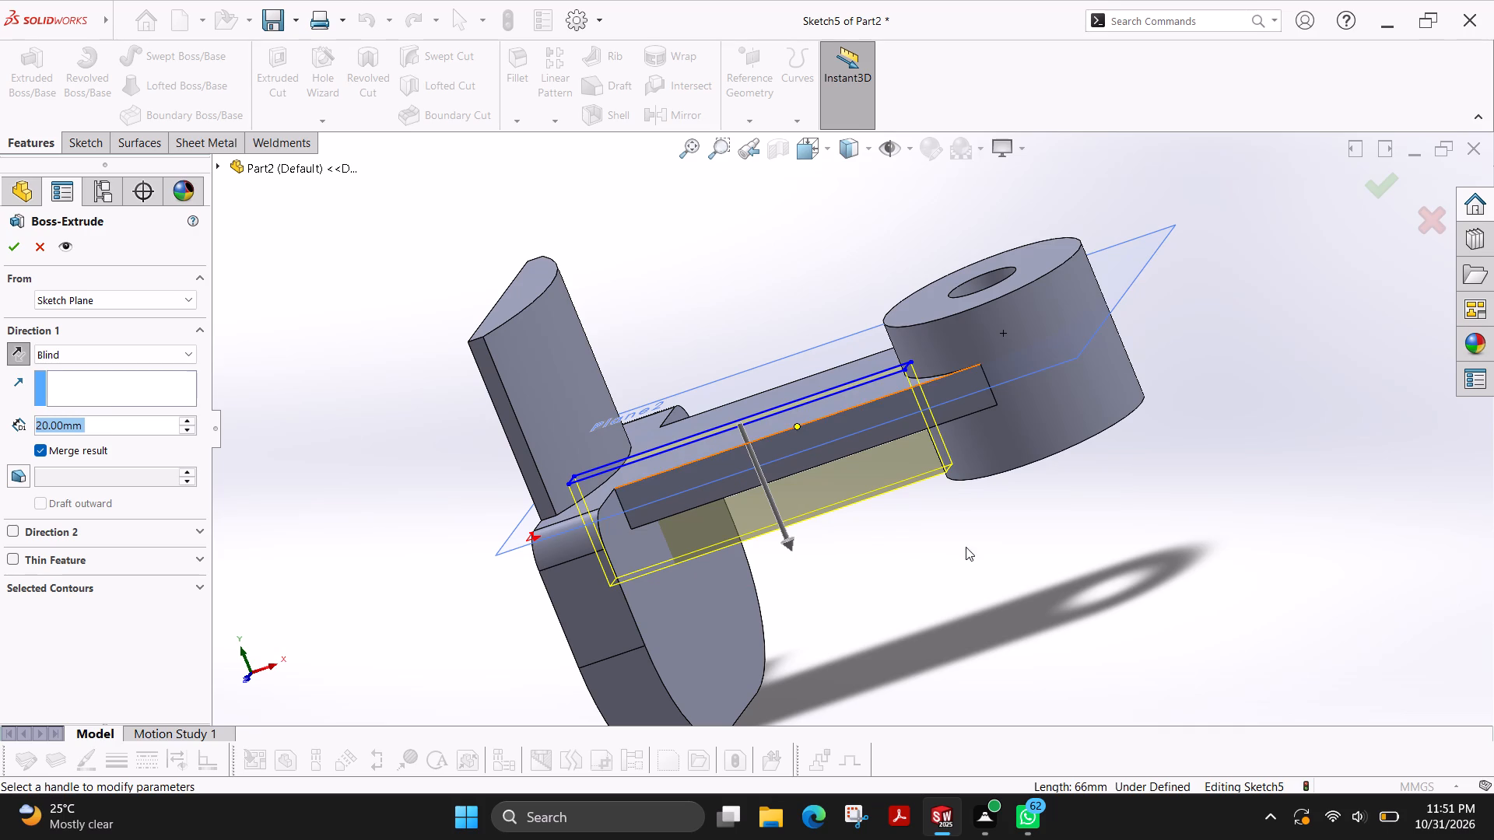
pyautogui.moveTo(909, 502); pyautogui.dragTo(931, 366, button='middle')
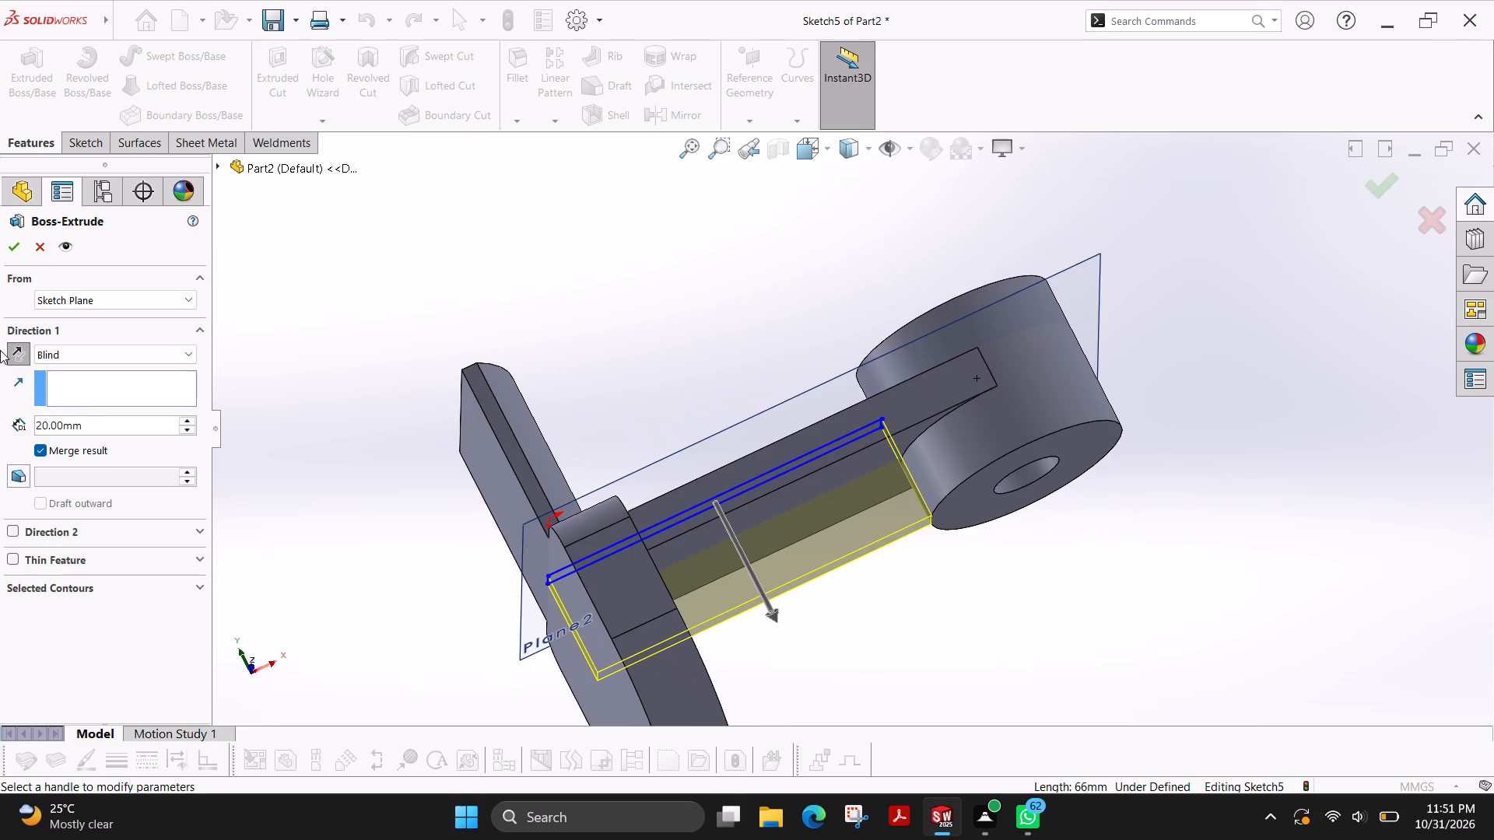
pyautogui.click(18, 250)
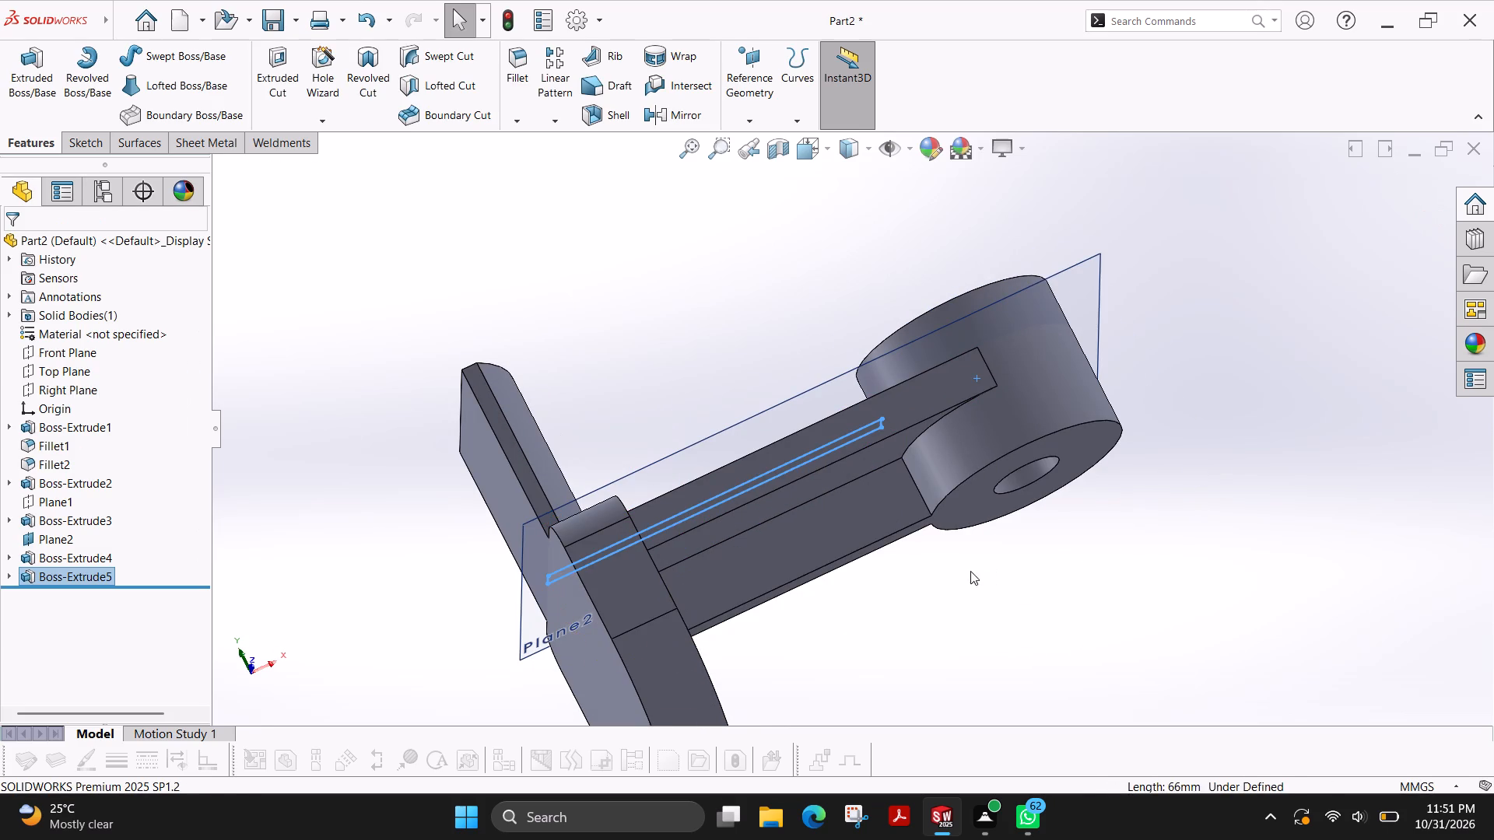
# Hide the Plane2 reference plane.
pyautogui.moveTo(970, 571); pyautogui.dragTo(933, 589, button='middle')
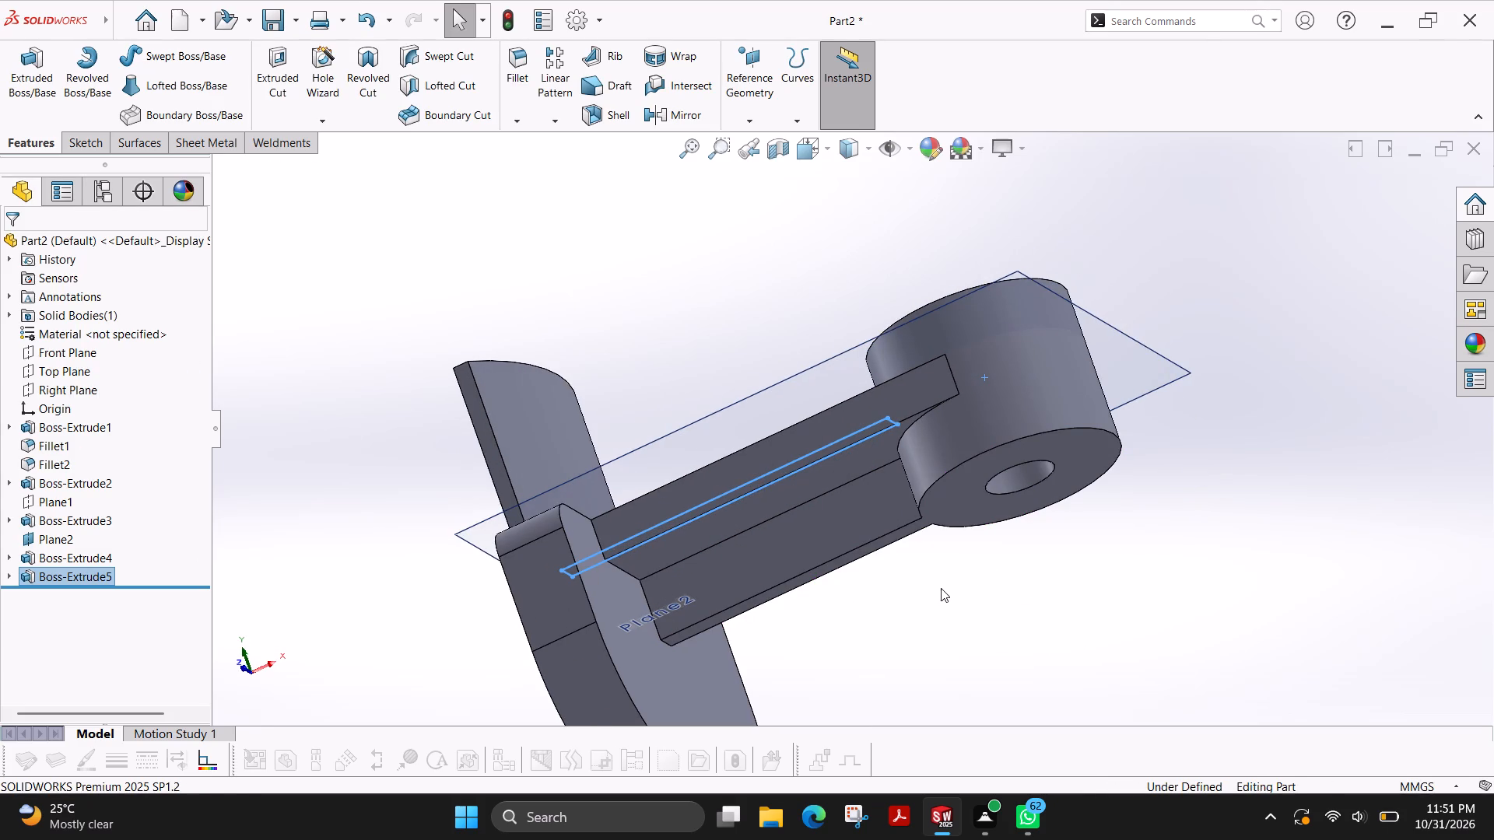
pyautogui.moveTo(941, 588); pyautogui.dragTo(970, 712, button='middle')
pyautogui.moveTo(1173, 446); pyautogui.dragTo(1123, 525, button='middle')
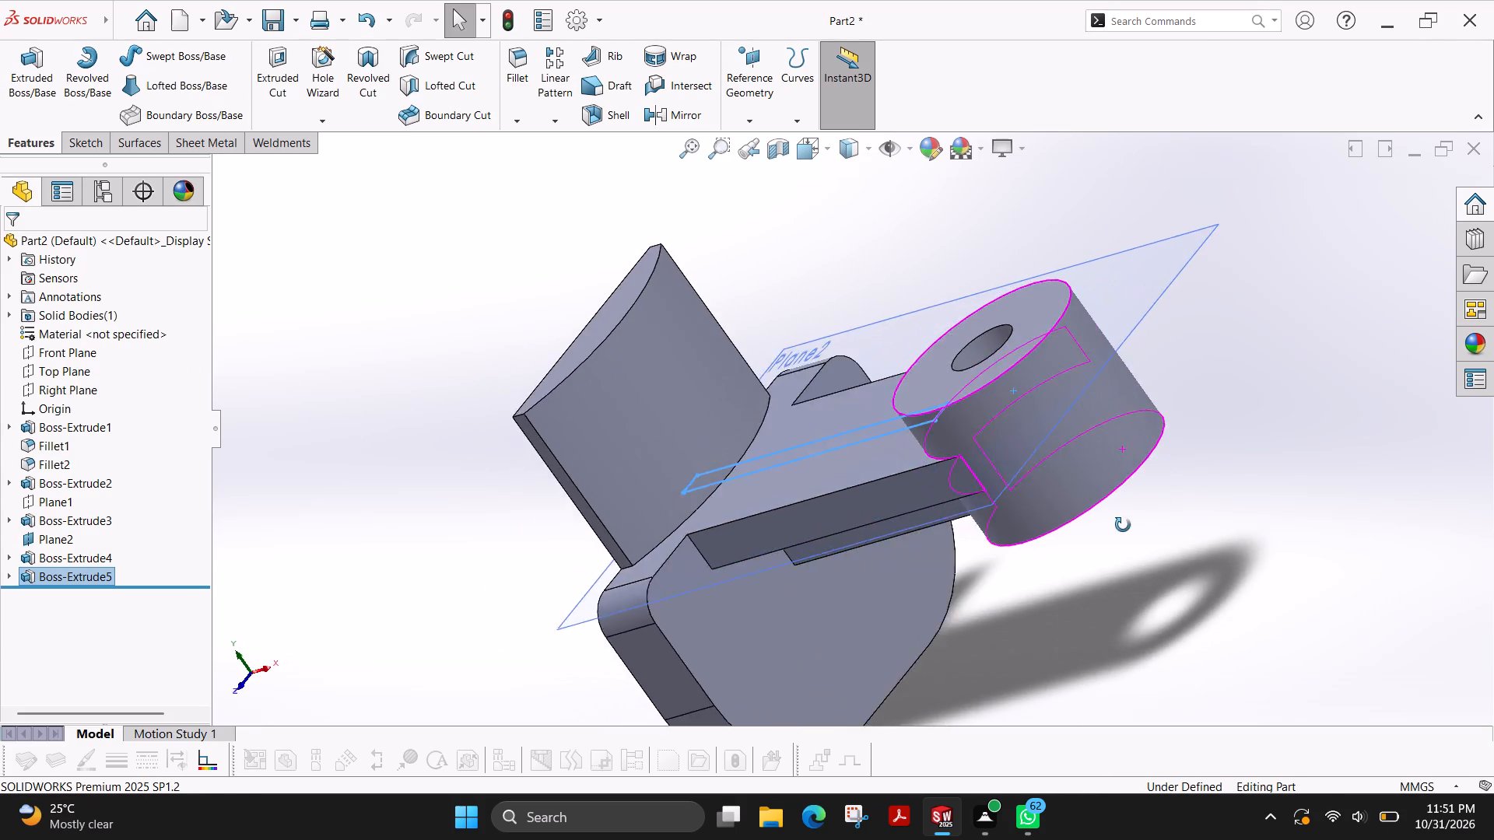
pyautogui.moveTo(1123, 525); pyautogui.dragTo(1113, 578, button='middle')
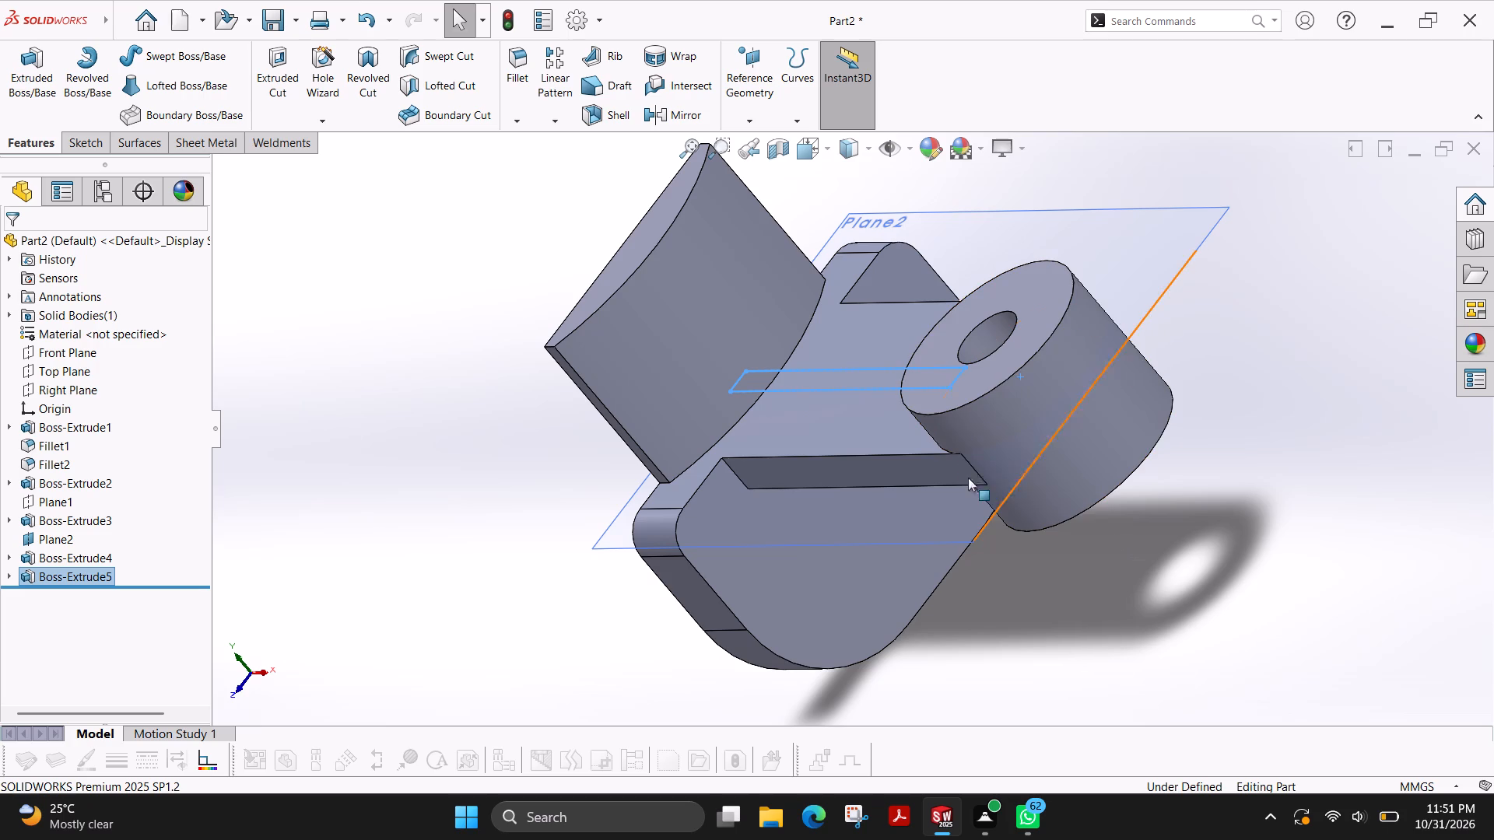
pyautogui.press('Escape')
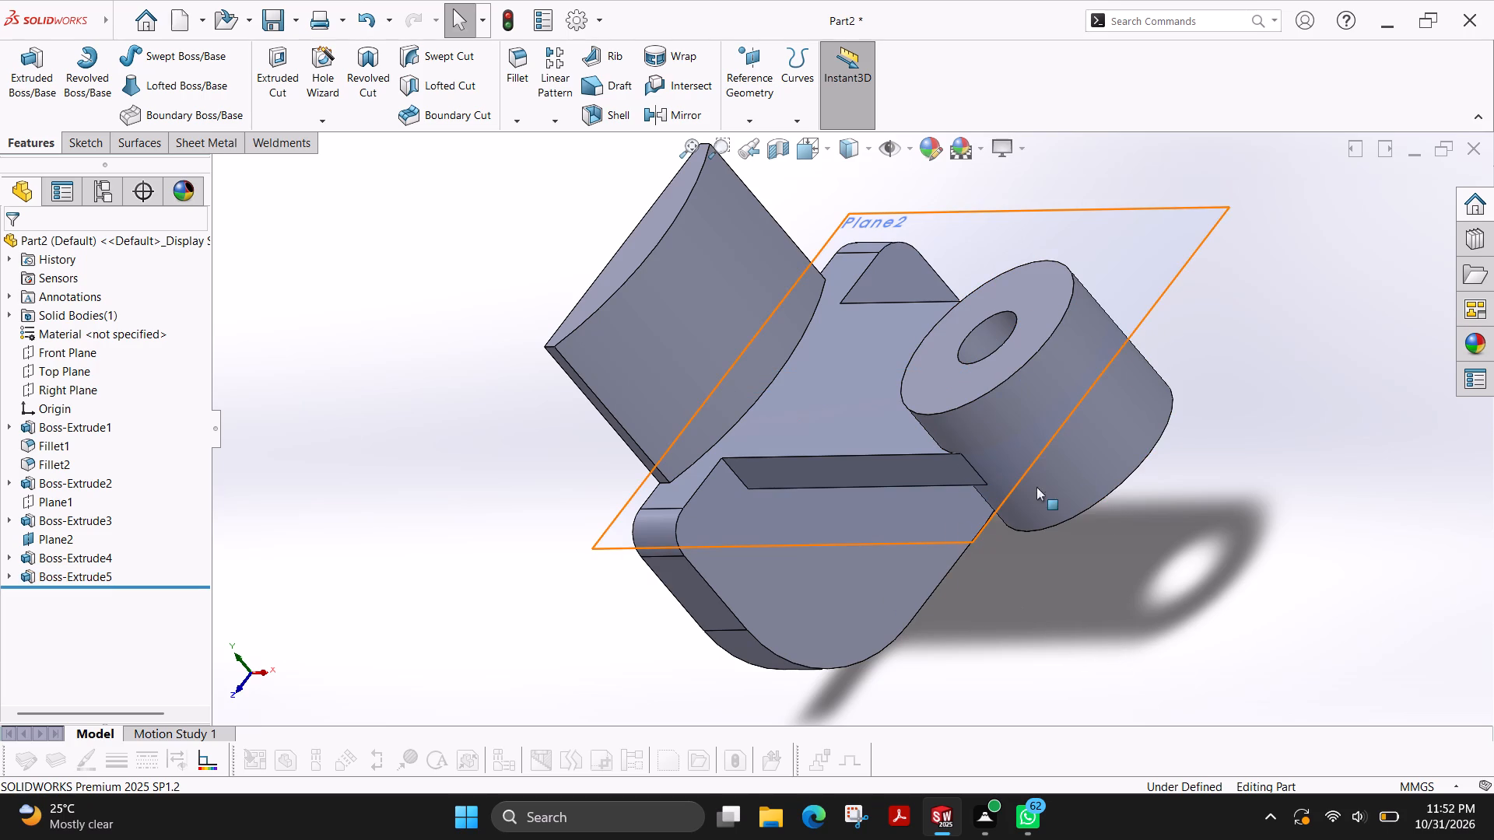
pyautogui.rightClick(1172, 240)
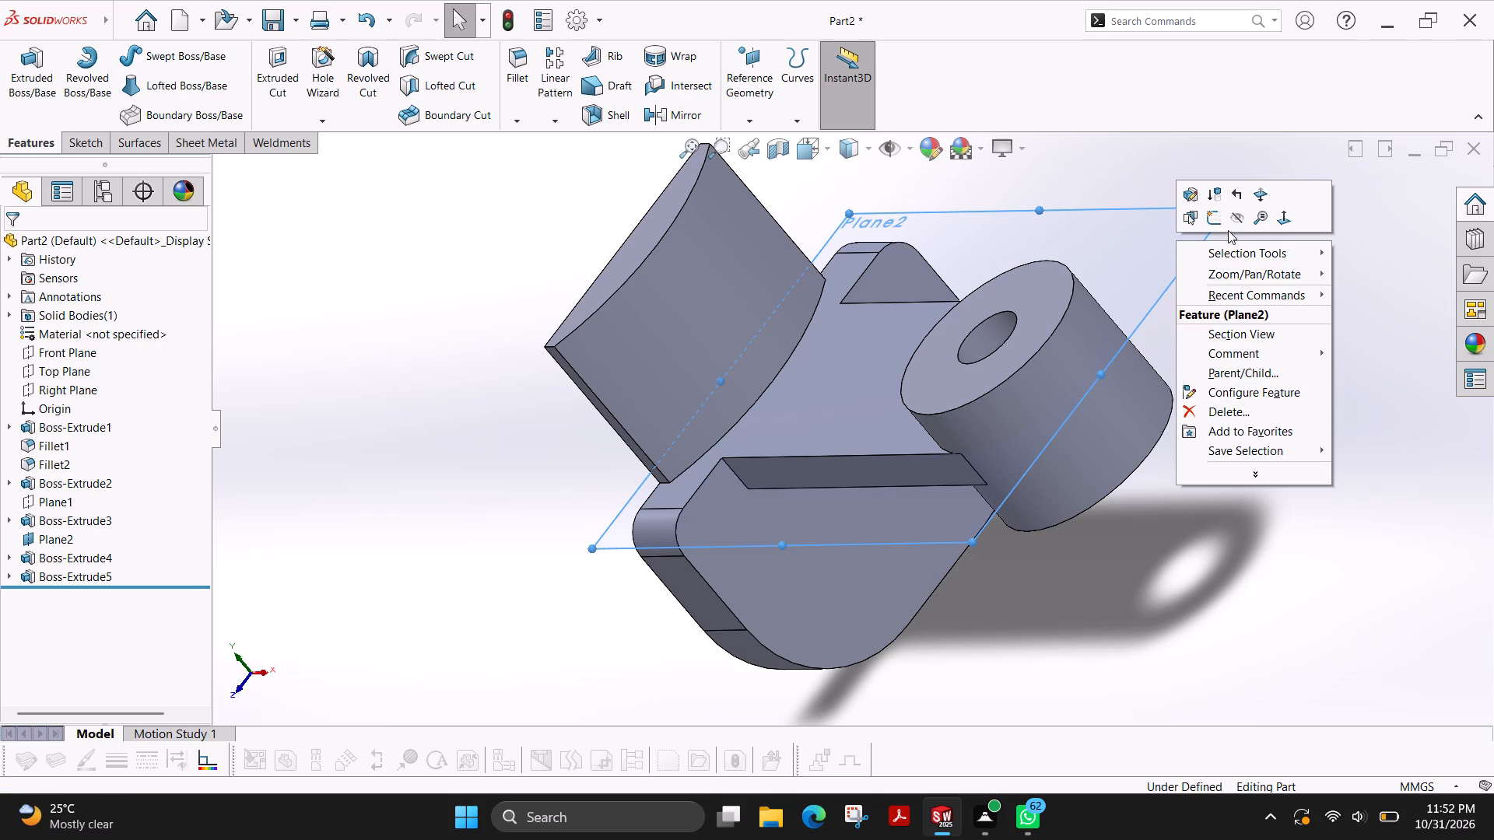
pyautogui.click(1235, 226)
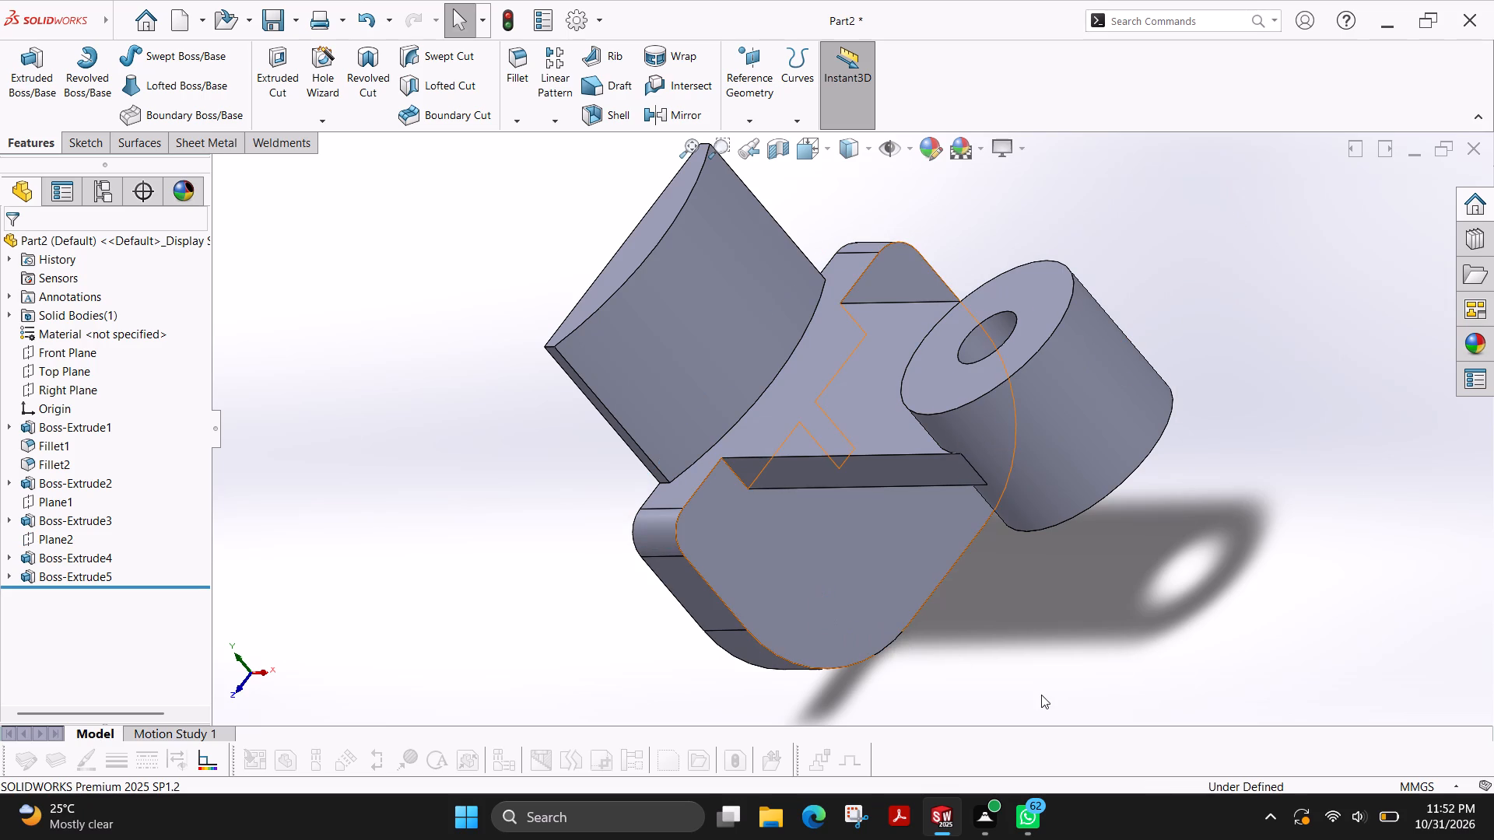
# Fillet the inner corner edges where the arm meets the block with a 6 mm radius, one fillet on each side.
pyautogui.click(514, 65)
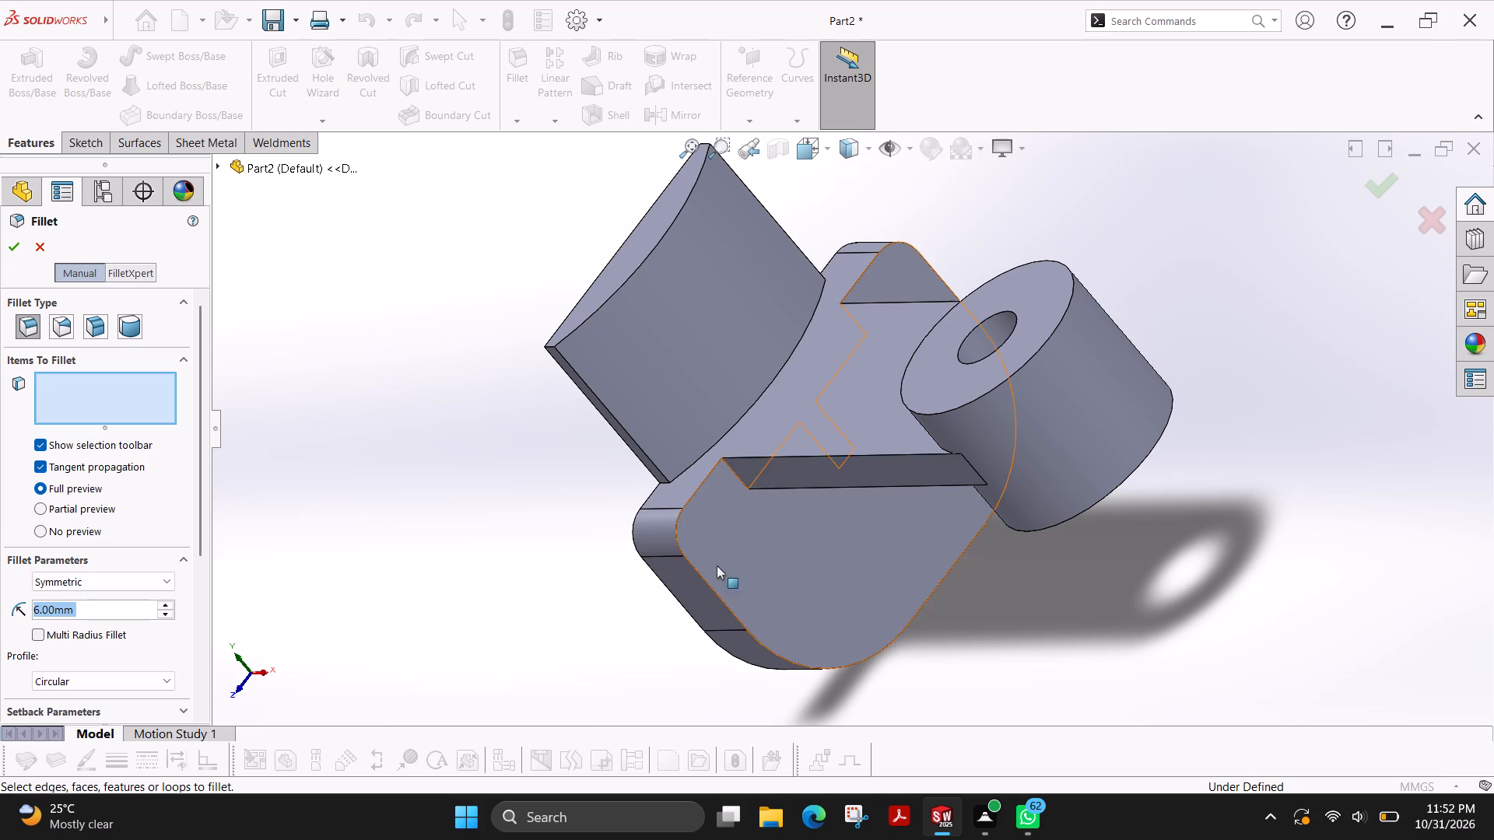
pyautogui.click(734, 472)
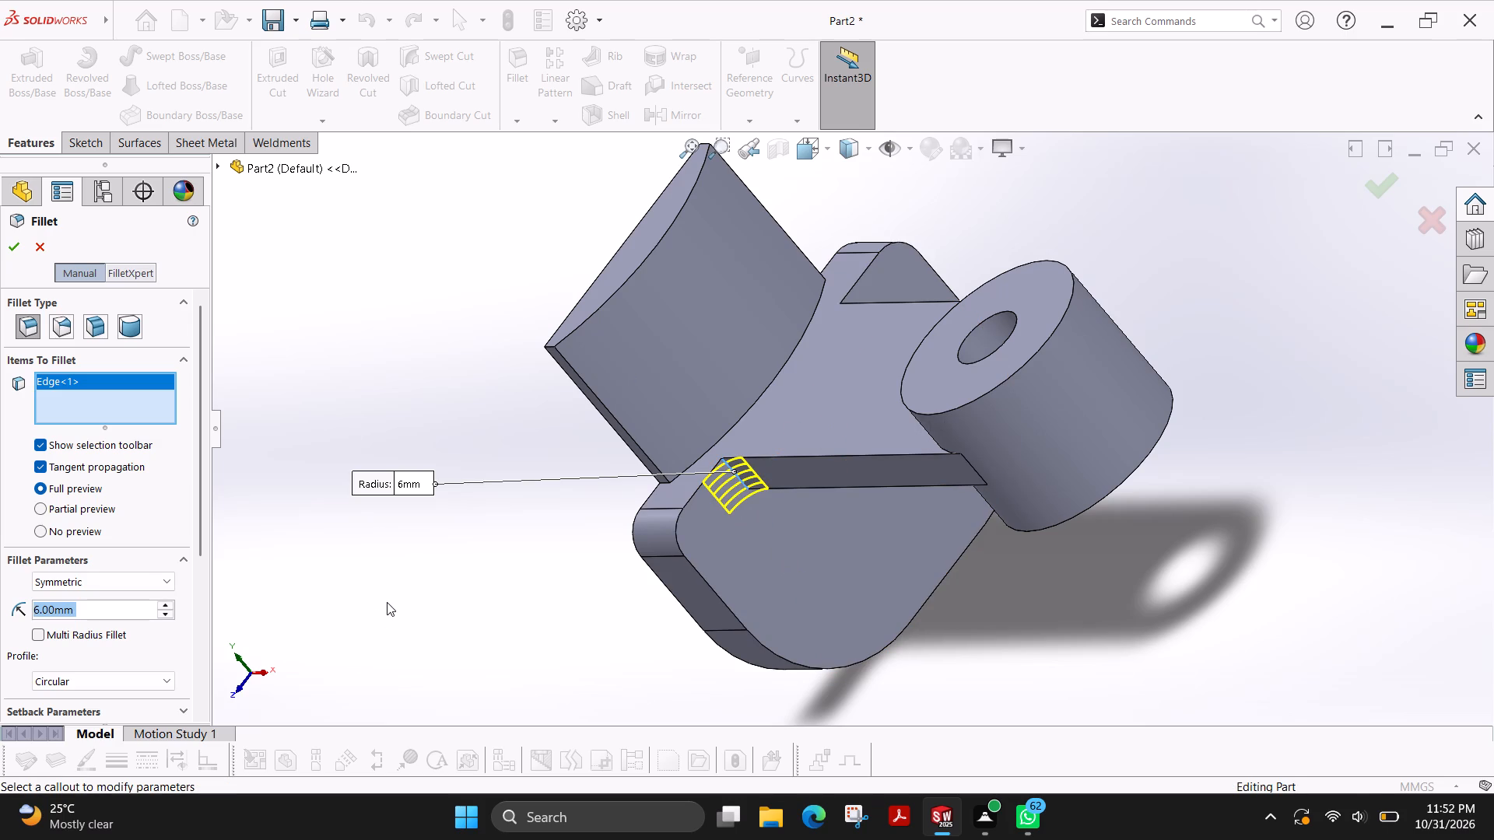
pyautogui.click(16, 257)
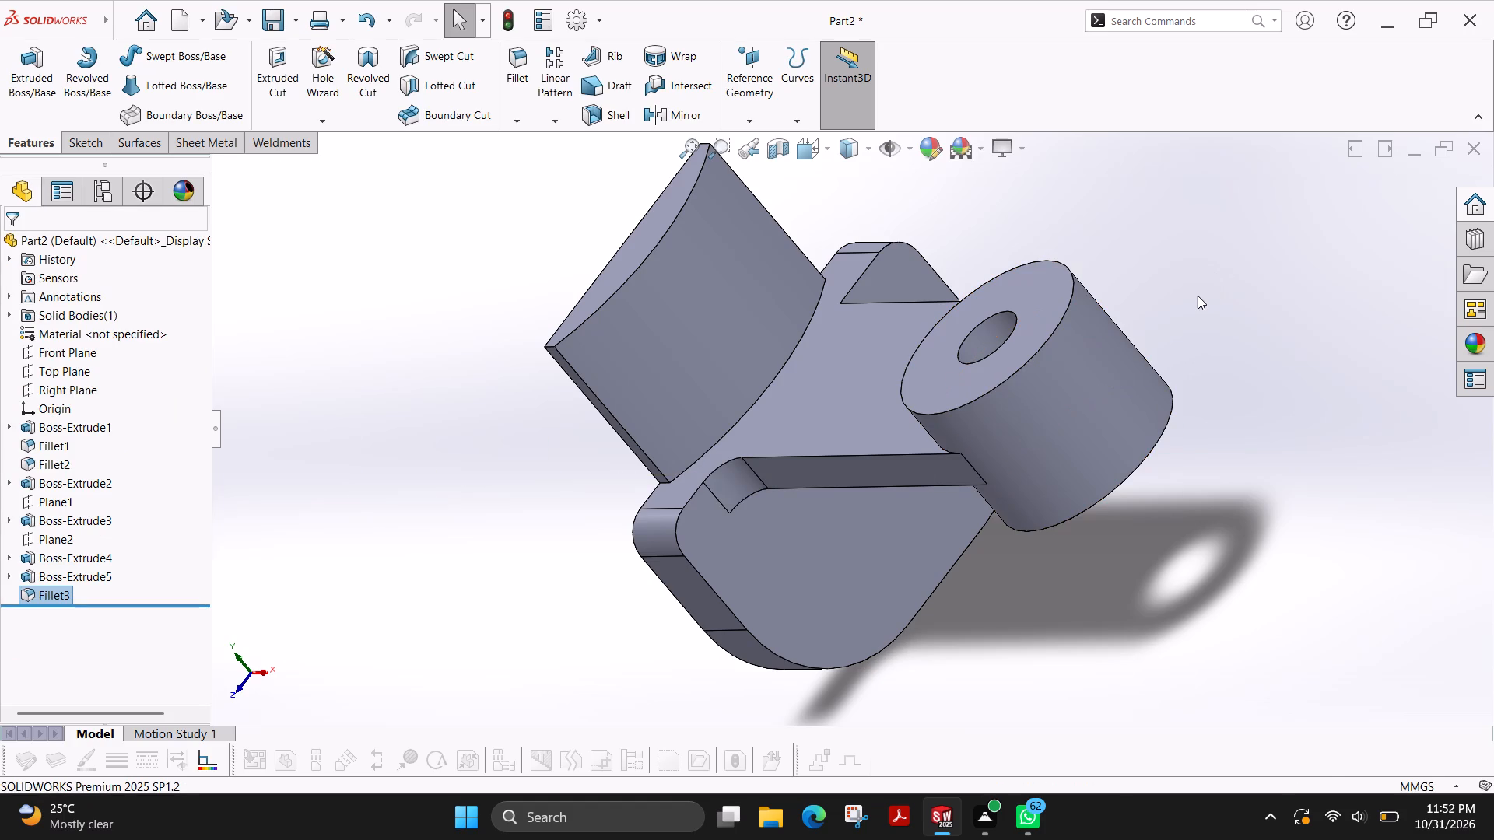
pyautogui.moveTo(1197, 296); pyautogui.dragTo(1040, 450, button='middle')
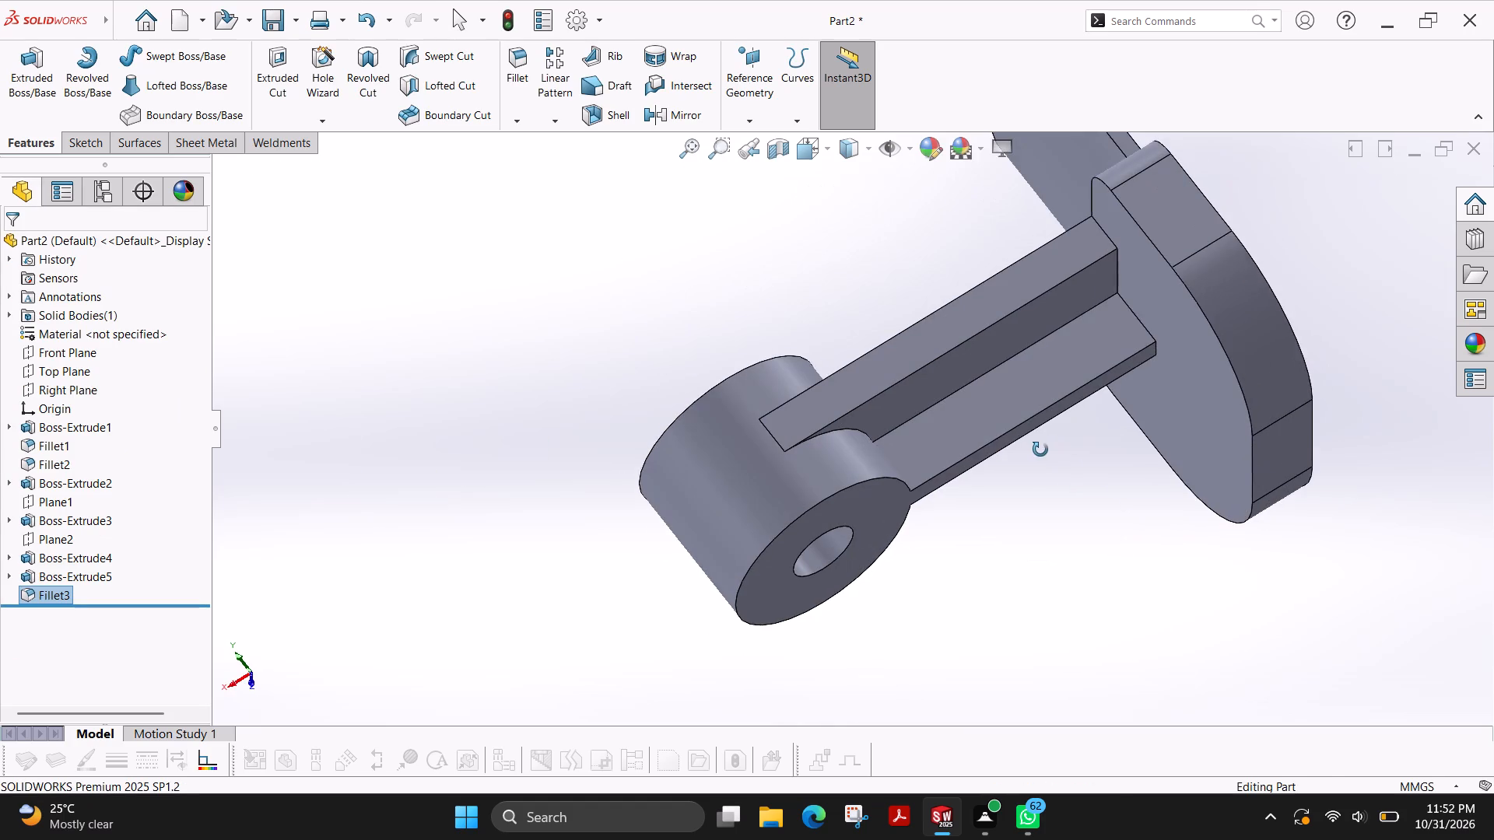
pyautogui.moveTo(1040, 450); pyautogui.dragTo(1039, 450, button='middle')
pyautogui.moveTo(1122, 341); pyautogui.dragTo(1148, 359, button='middle')
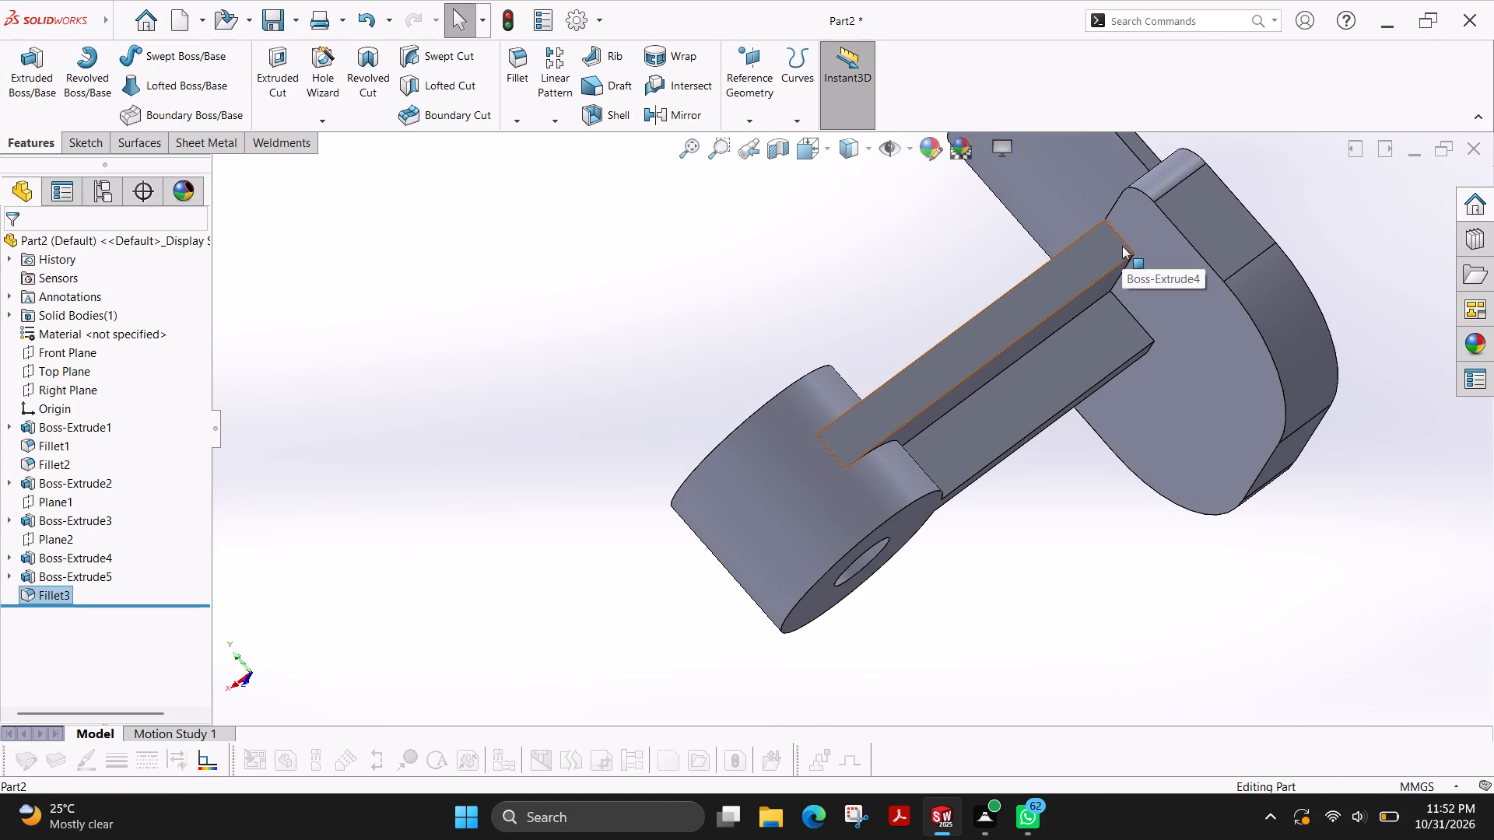
pyautogui.click(1126, 244)
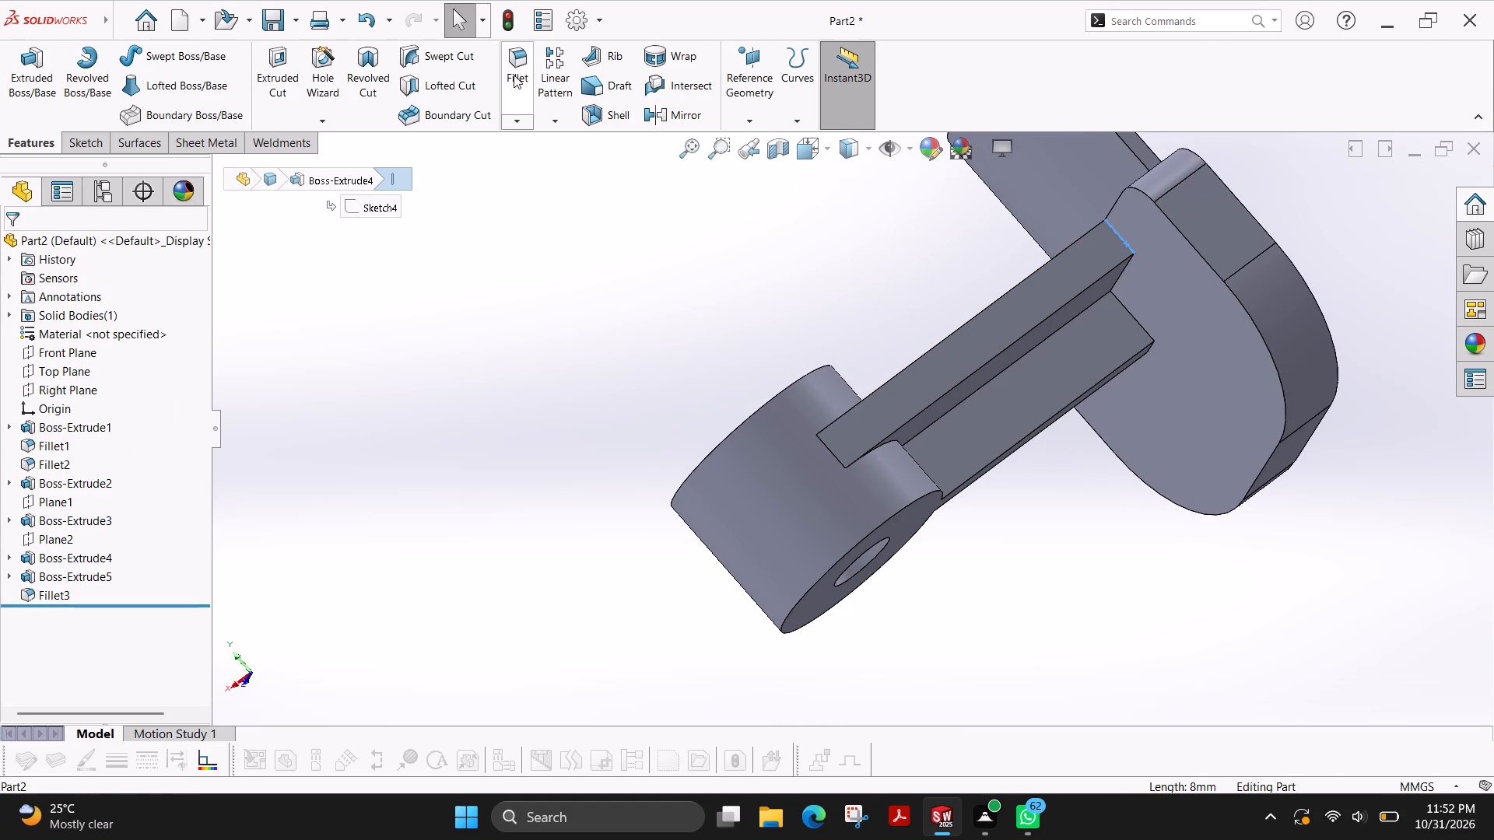
pyautogui.click(514, 75)
pyautogui.click(13, 237)
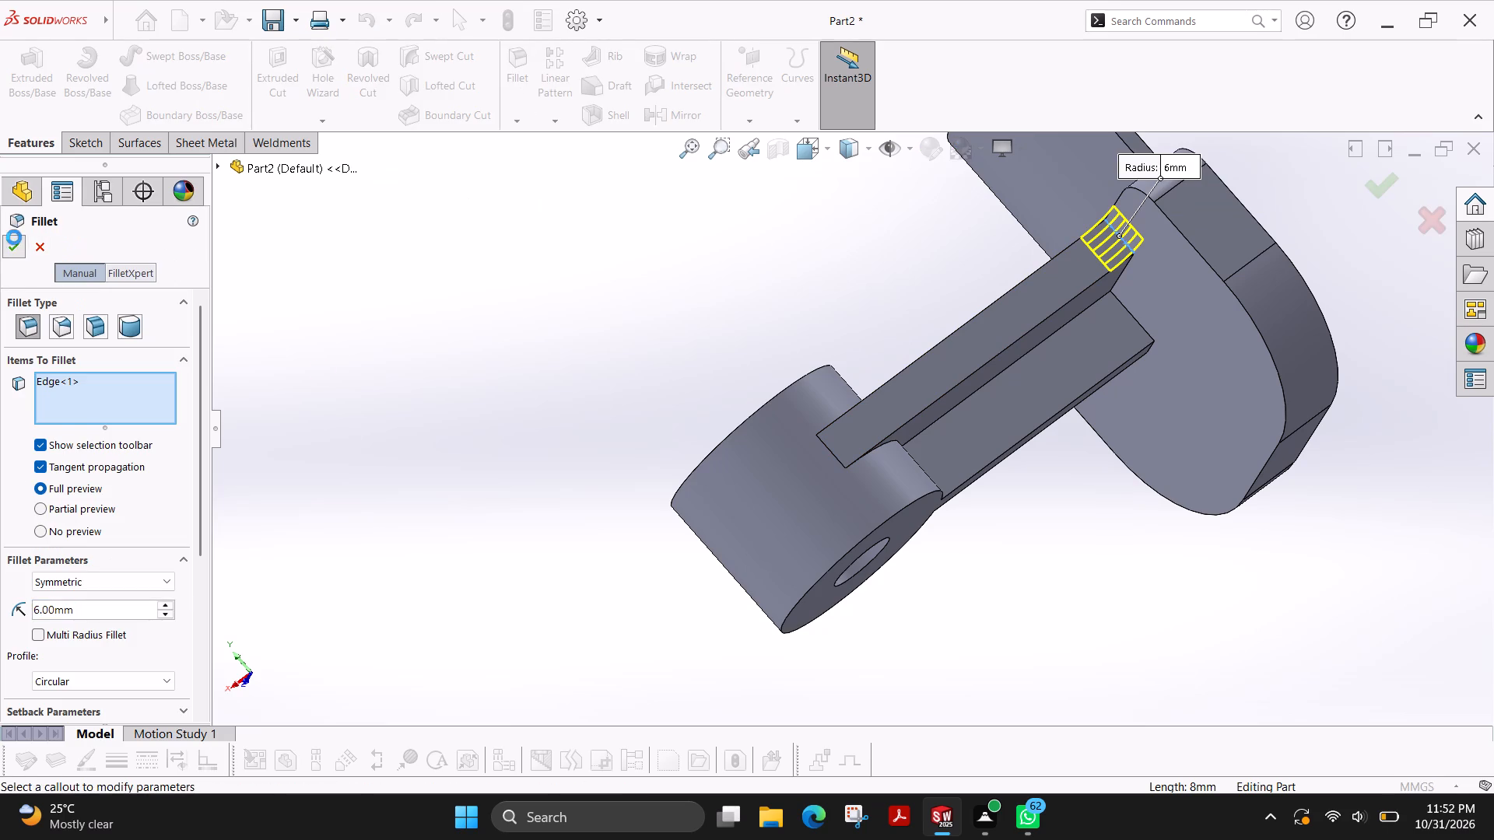
# Set the part to the standard Isometric view.
pyautogui.moveTo(641, 415); pyautogui.dragTo(842, 288, button='middle')
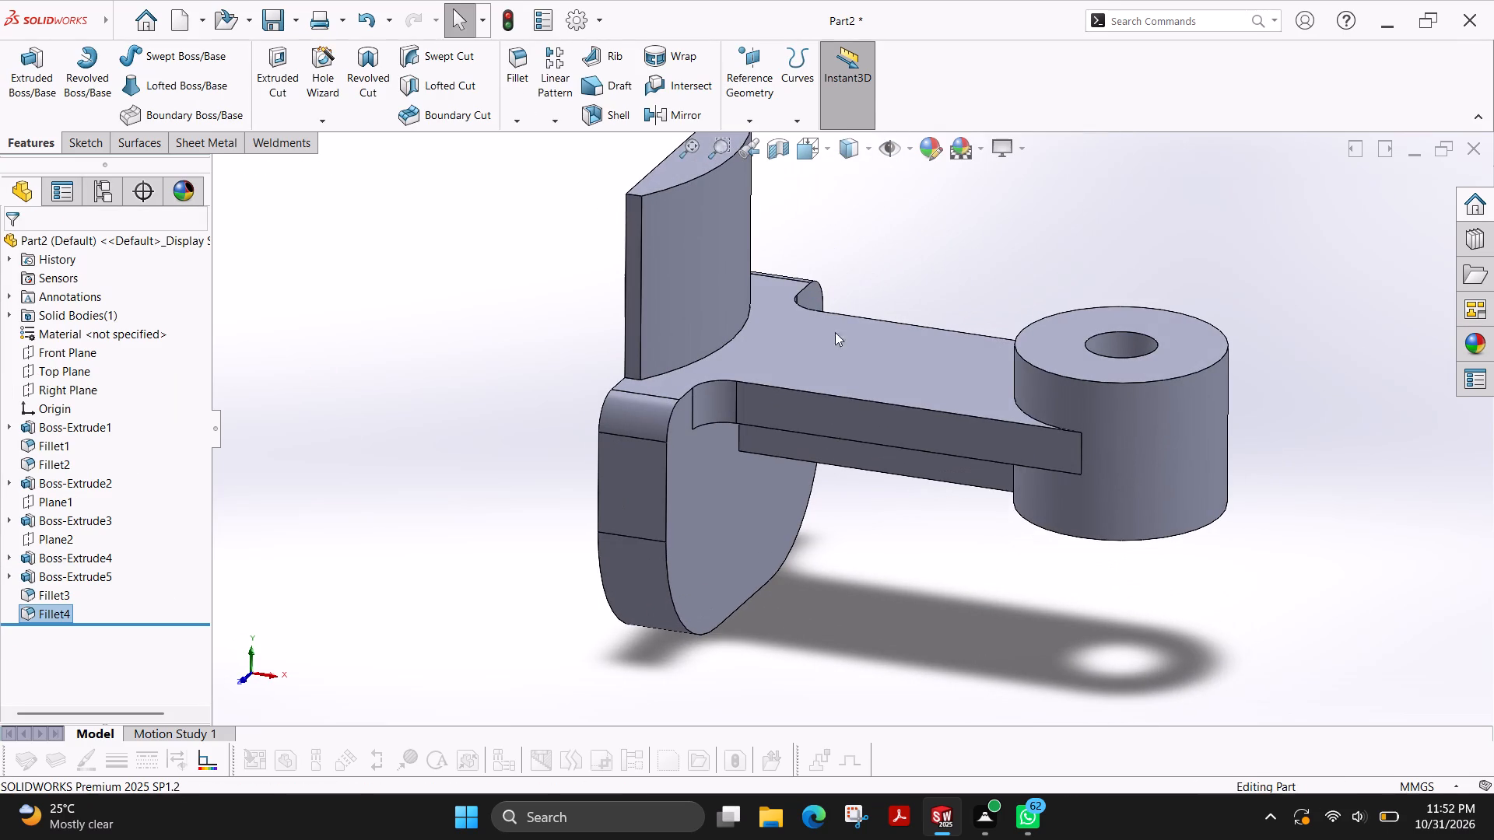
pyautogui.scroll(3, 822, 507)
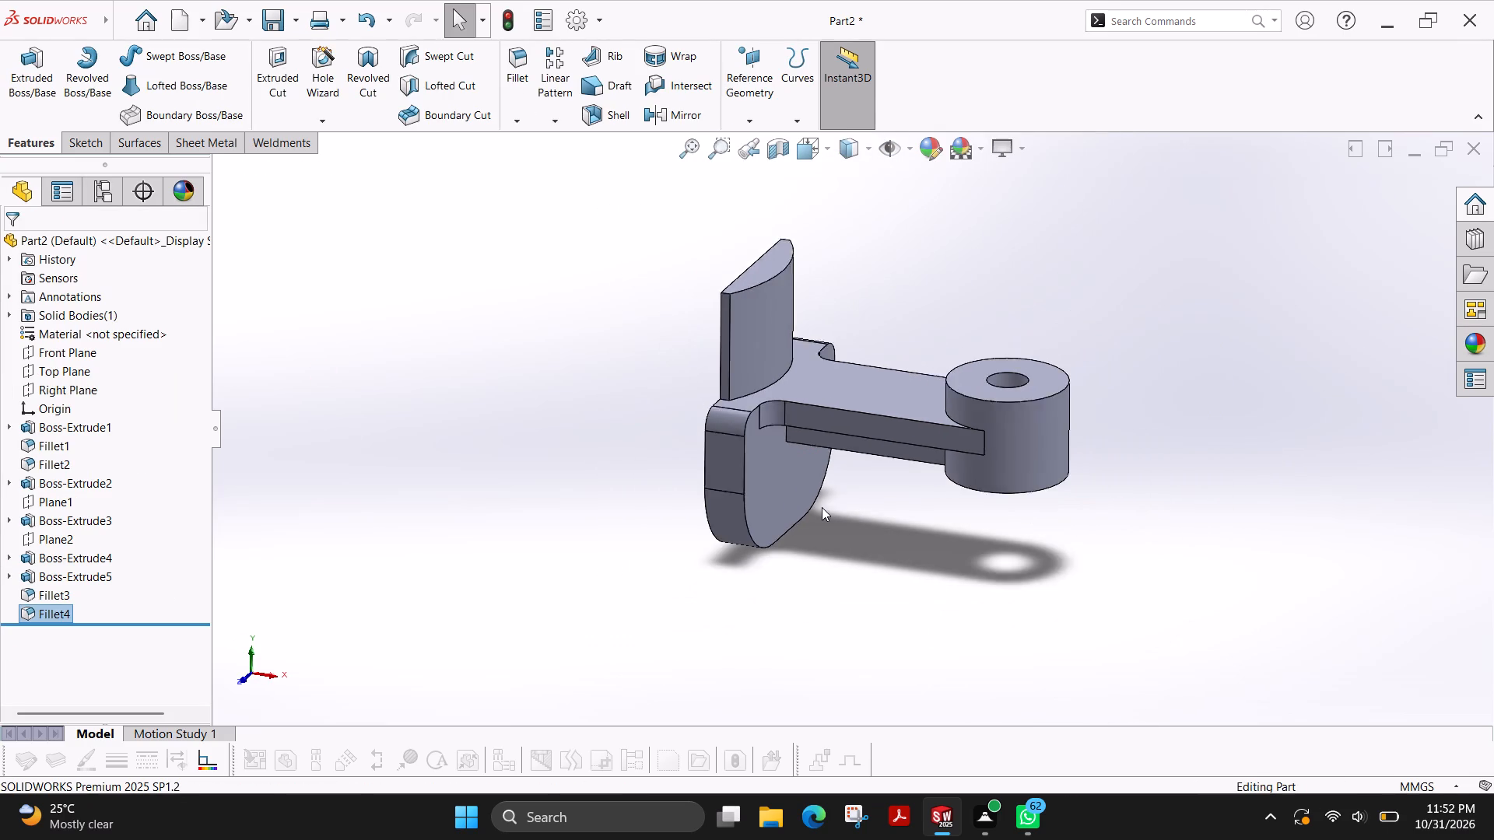
pyautogui.scroll(1, 822, 507)
pyautogui.scroll(-1, 822, 507)
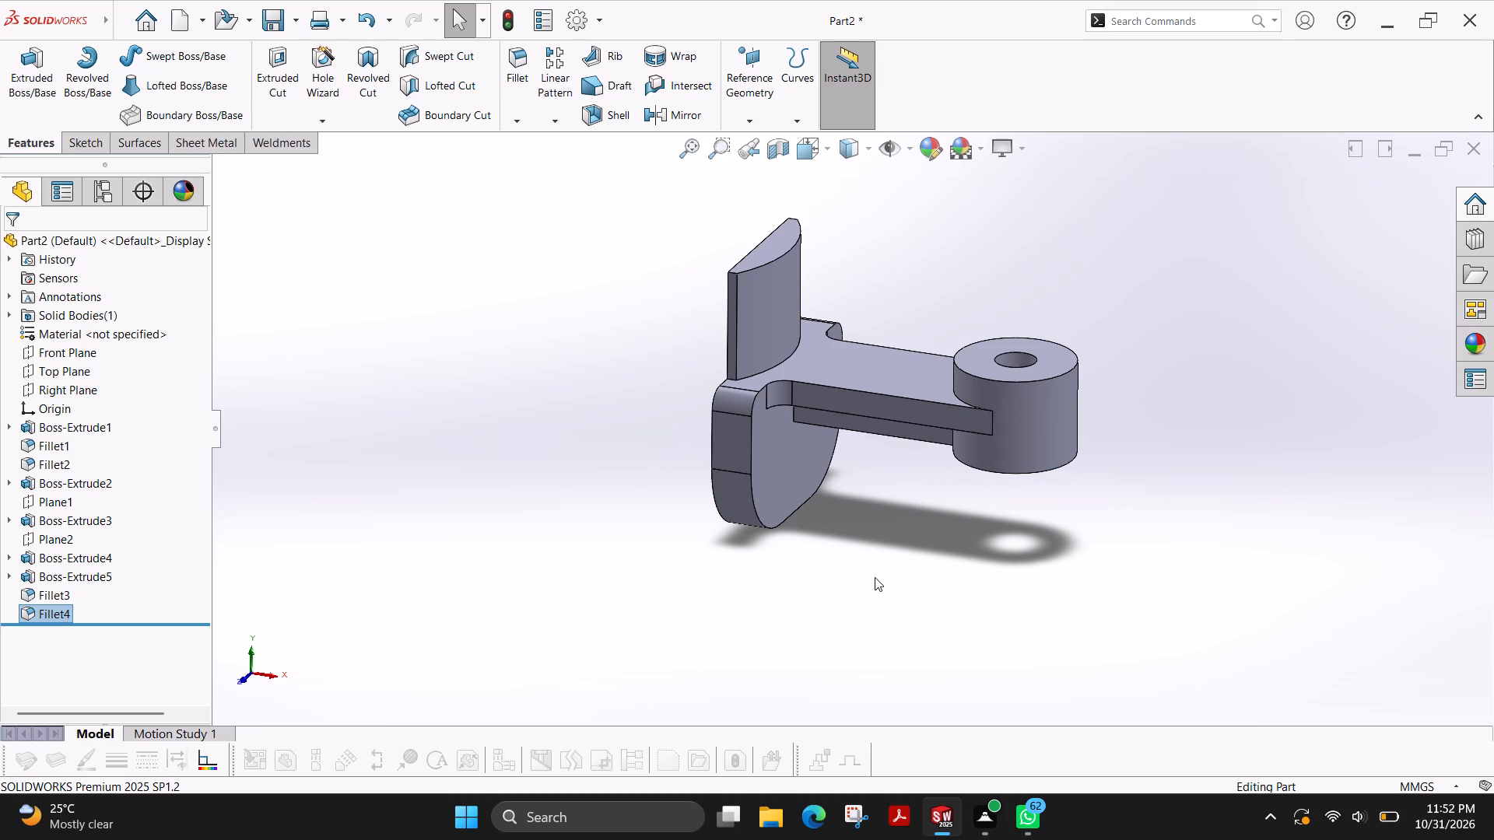
pyautogui.click(829, 157)
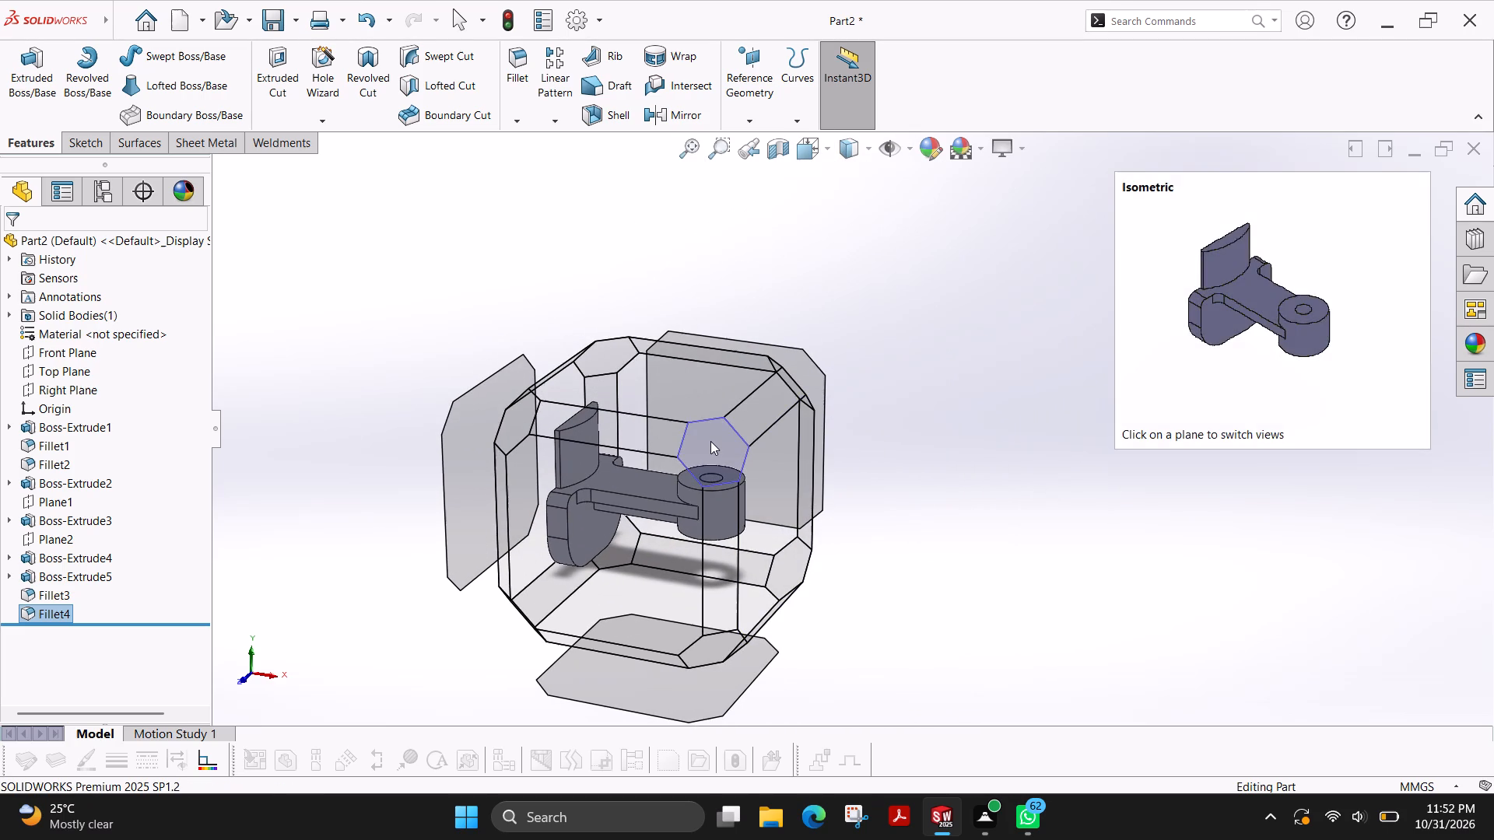
pyautogui.click(710, 441)
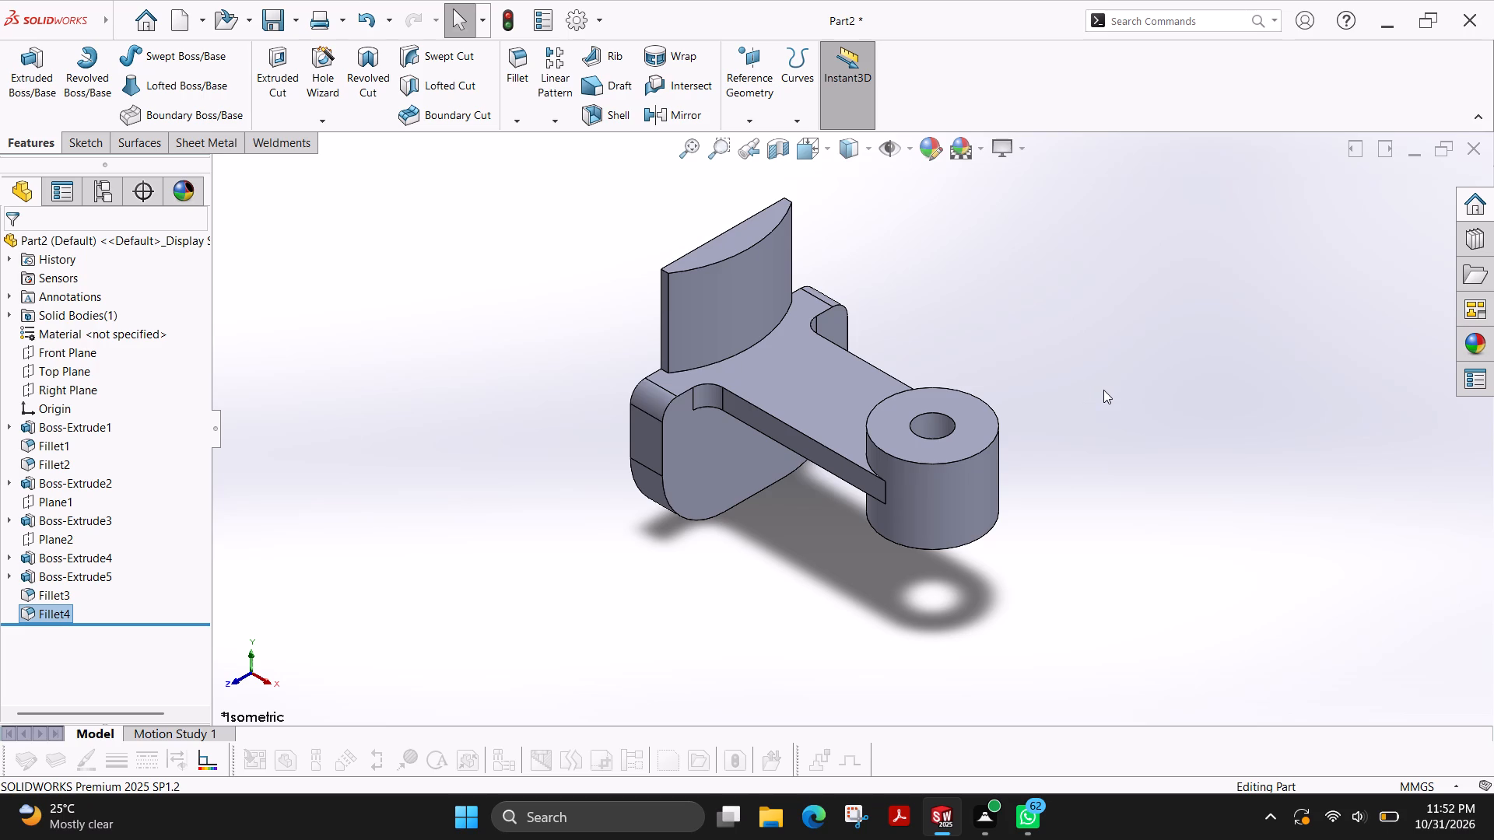
# Start saving the part and go to the solidworks folder inside the Desktop's fuji drawing file folder.
pyautogui.hotkey('ctrl', 's')
pyautogui.click(186, 48)
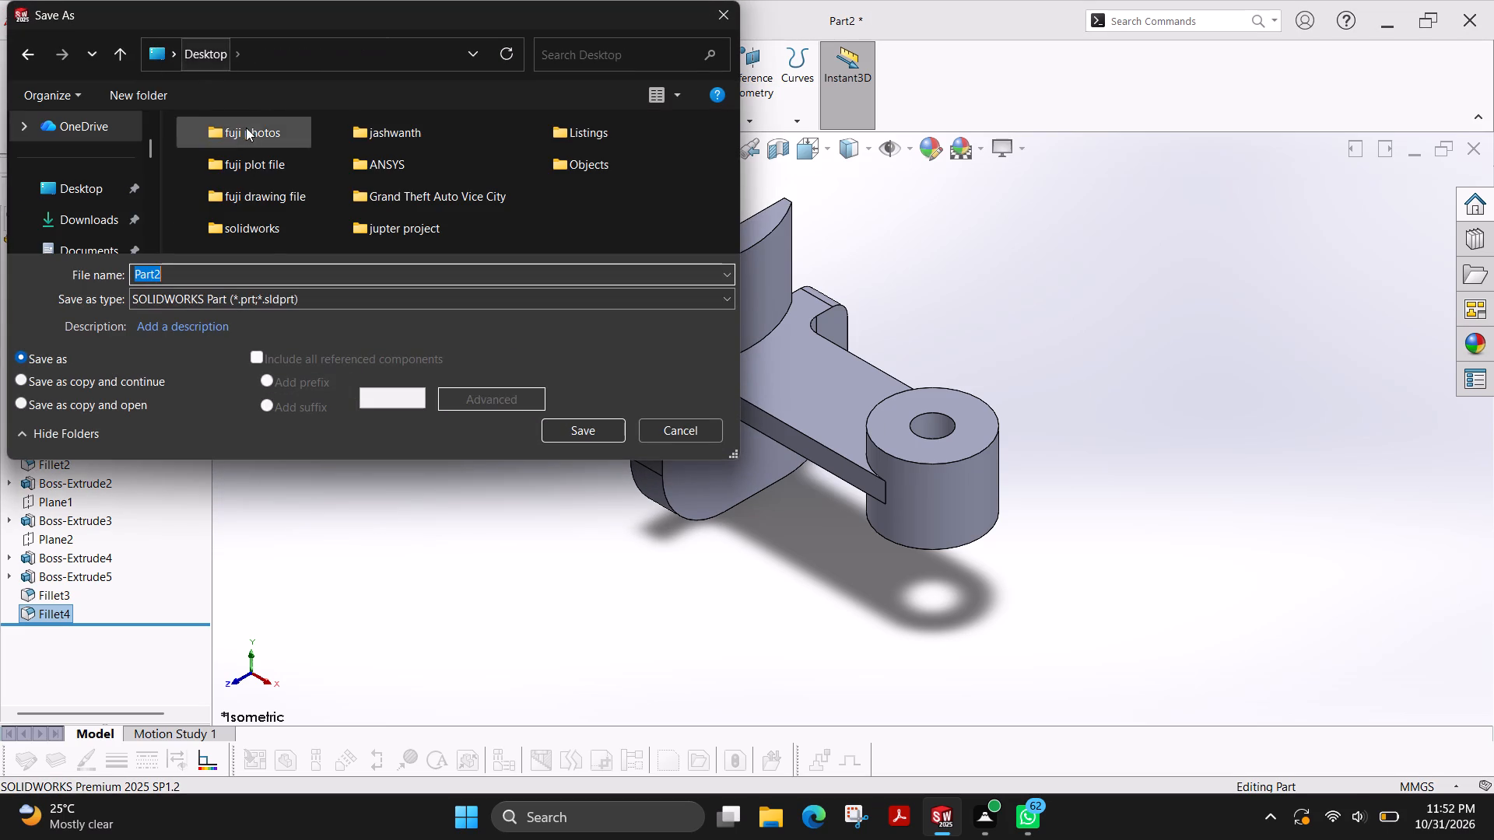
pyautogui.doubleClick(263, 185)
pyautogui.doubleClick(244, 162)
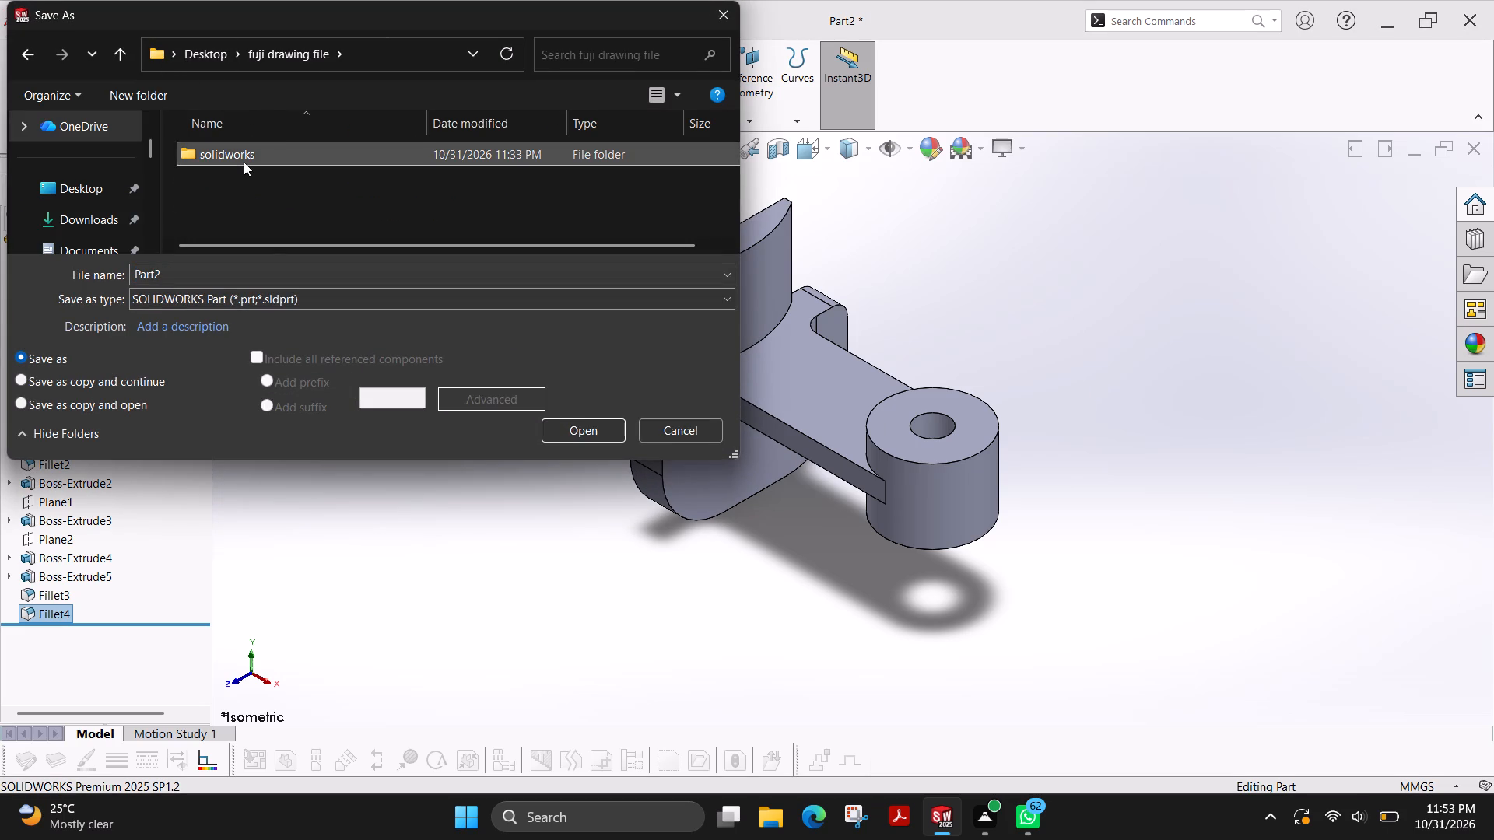
pyautogui.scroll(-4, 605, 201)
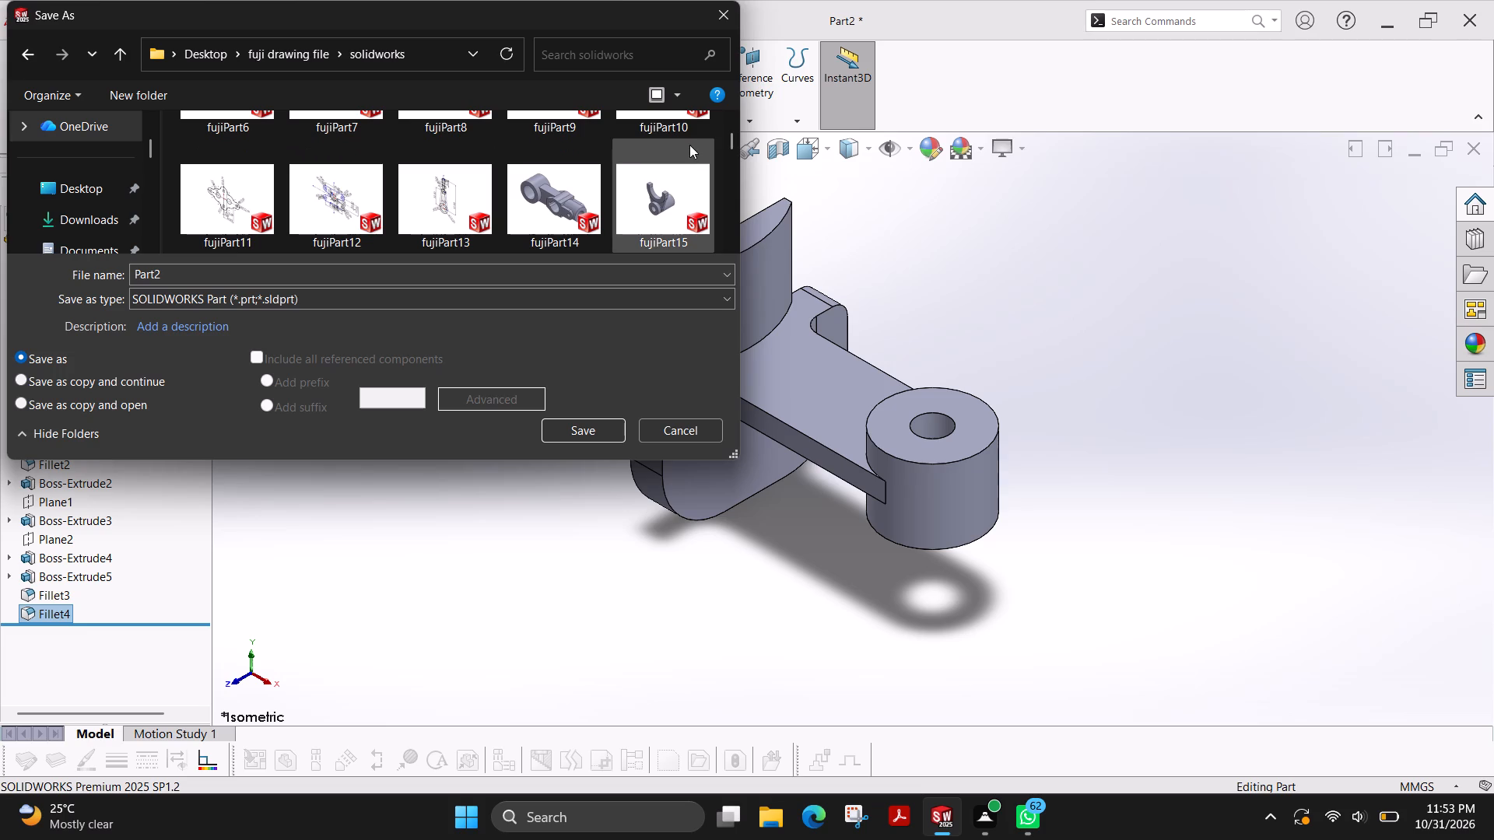
pyautogui.moveTo(731, 142); pyautogui.dragTo(733, 243)
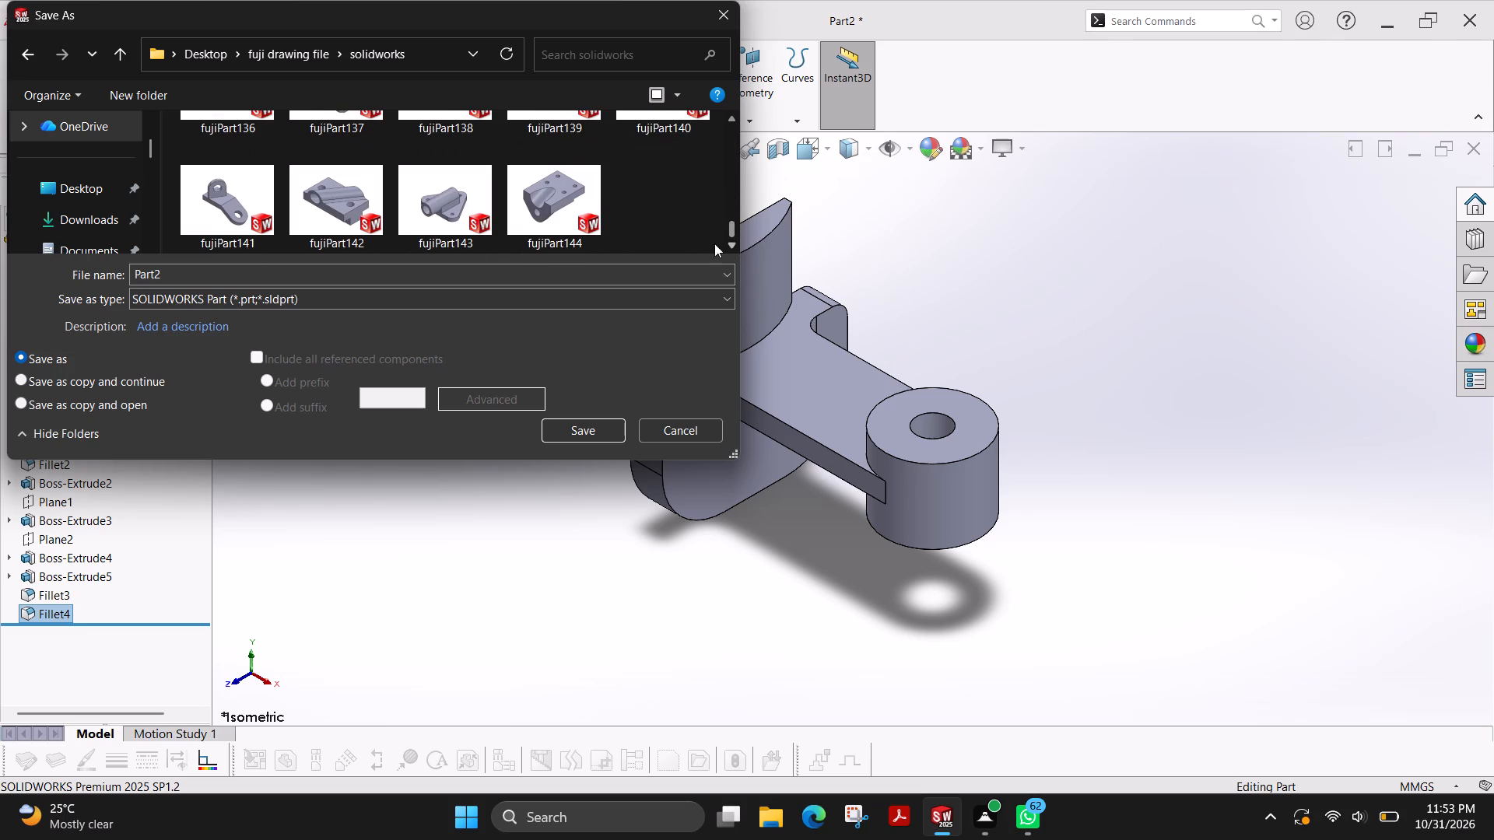
# Name the part file fujiPart145 and save it as a SOLIDWORKS part in the current solidworks folder.
pyautogui.click(569, 269)
pyautogui.press('Right')
pyautogui.press('BackSpace')
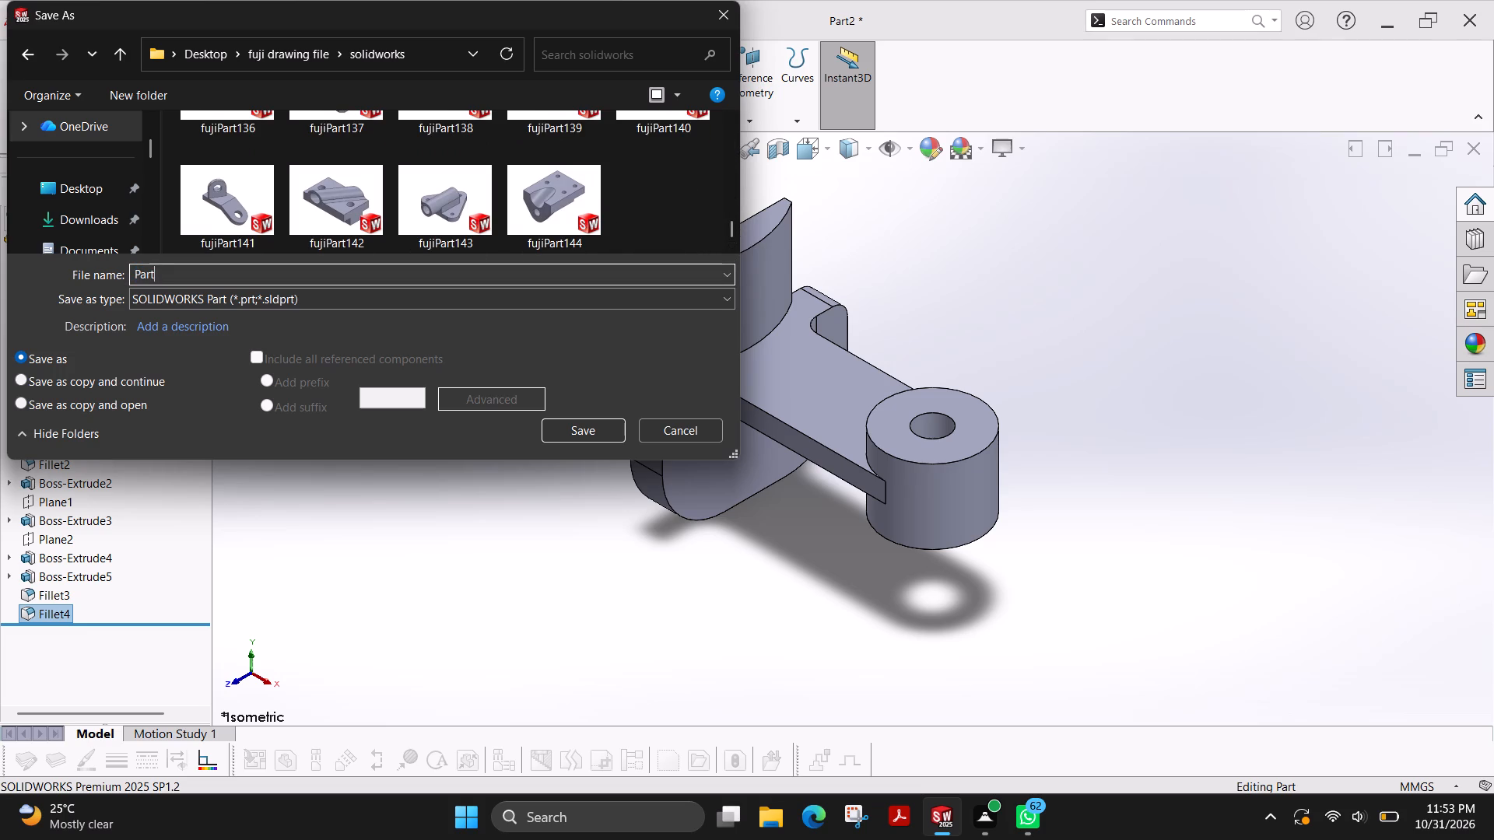
pyautogui.write('145')
pyautogui.press('Left')
pyautogui.press('Left')
pyautogui.press('Left')
pyautogui.press('Left')
pyautogui.press('Left')
pyautogui.press('Left')
pyautogui.press('Left')
pyautogui.press('Left')
pyautogui.press('Left')
pyautogui.press('Left')
pyautogui.press('Left')
pyautogui.press('Left')
pyautogui.press('Left')
pyautogui.press('Left')
pyautogui.write('fuji')
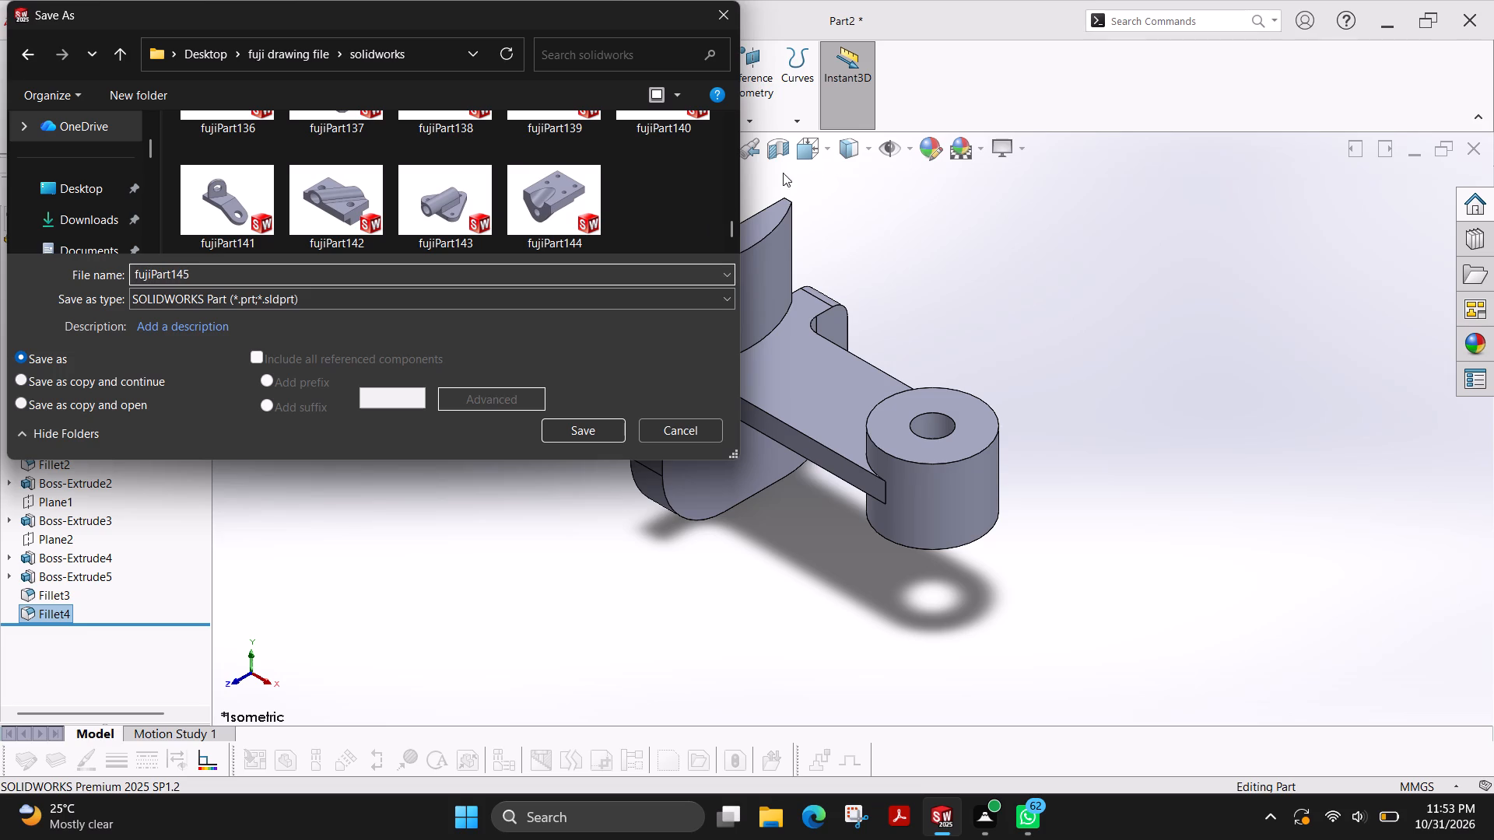
pyautogui.click(594, 430)
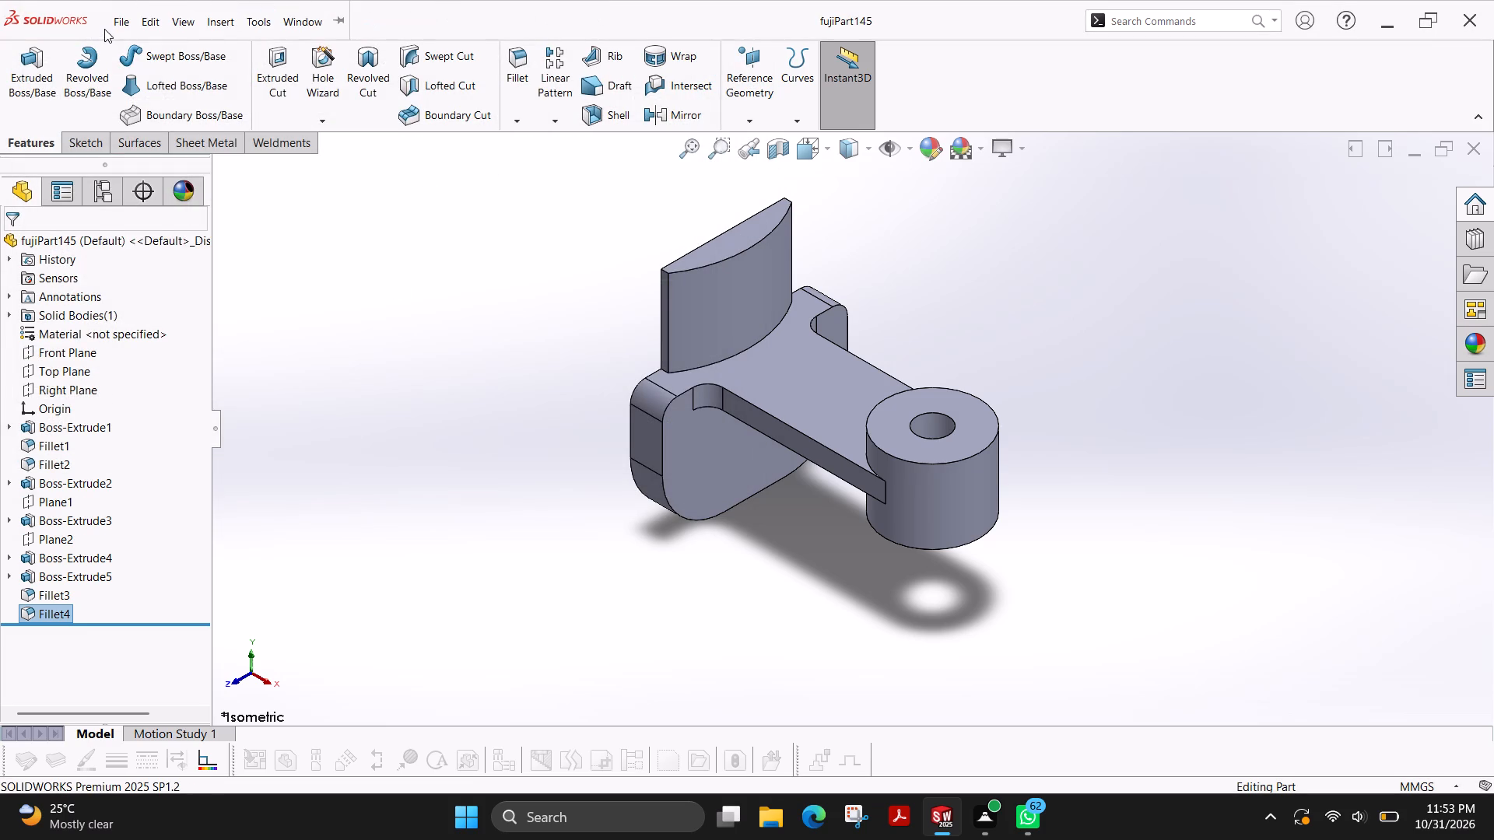
# Save a copy of the part as an Adobe PDF named fujiPart145 in the Desktop's fuji plot file > solid works folder.
pyautogui.click(182, 232)
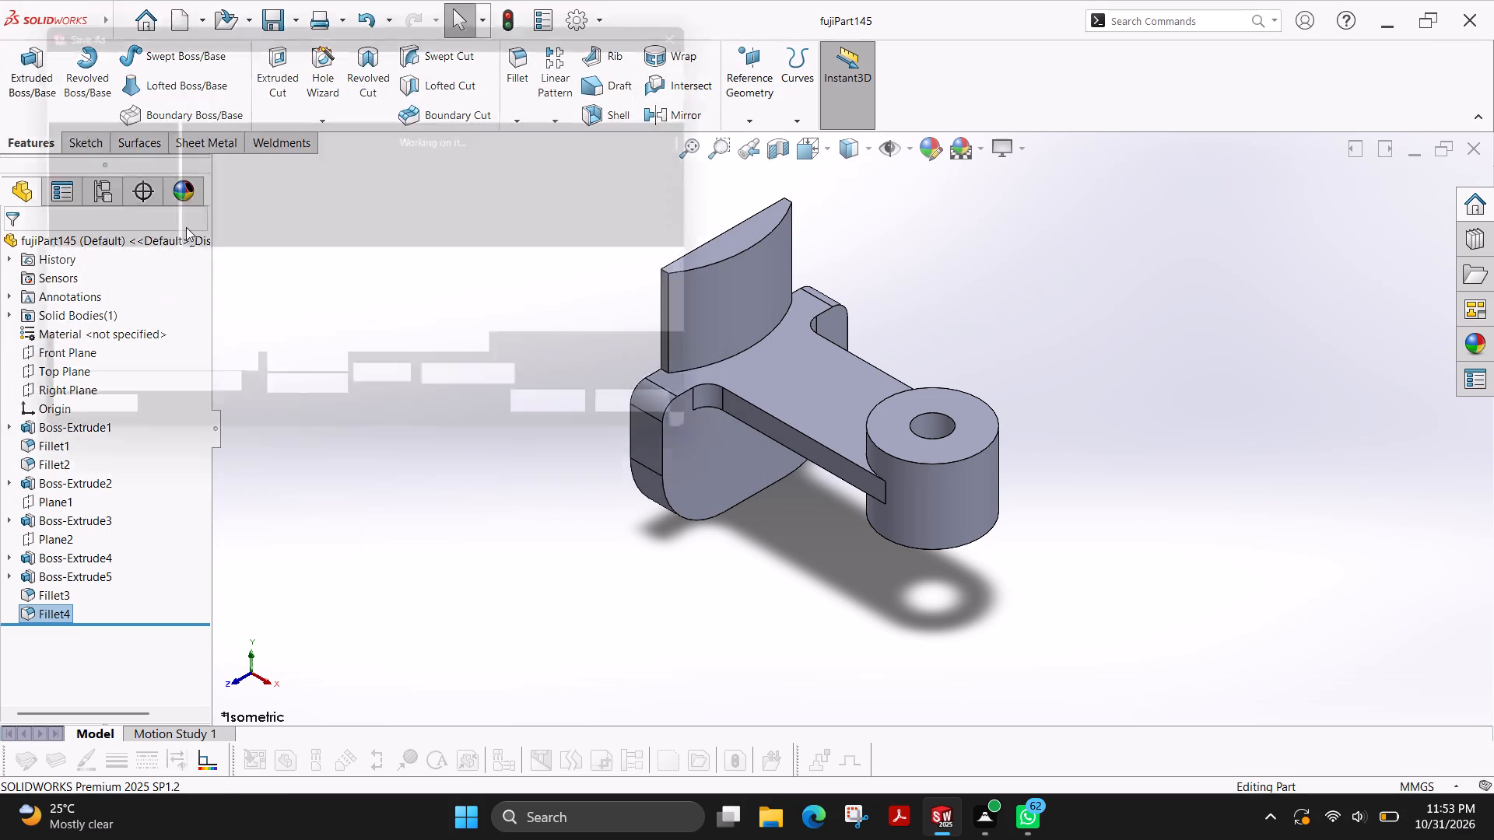
pyautogui.click(207, 54)
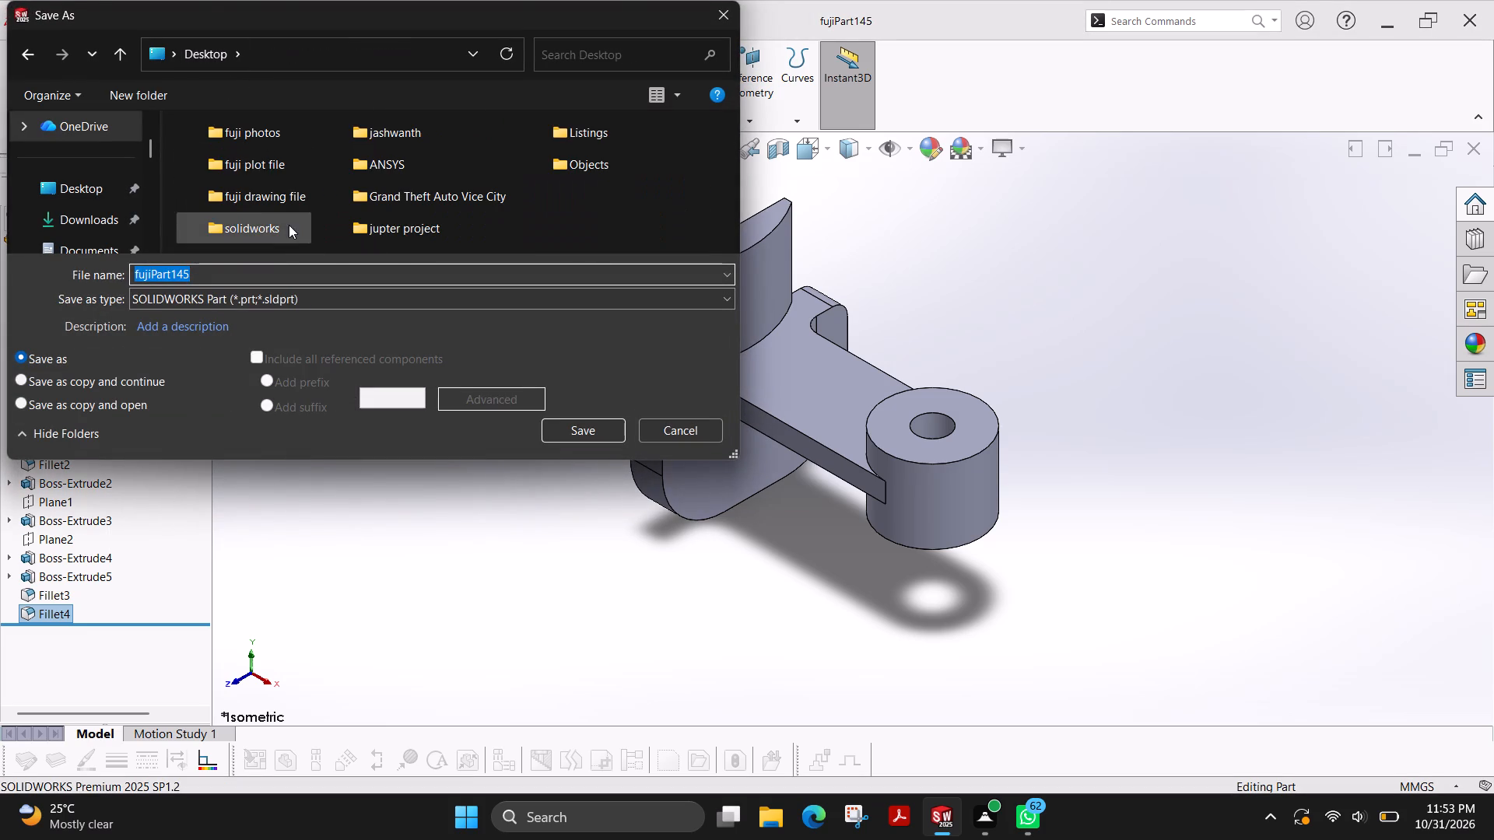
pyautogui.doubleClick(269, 171)
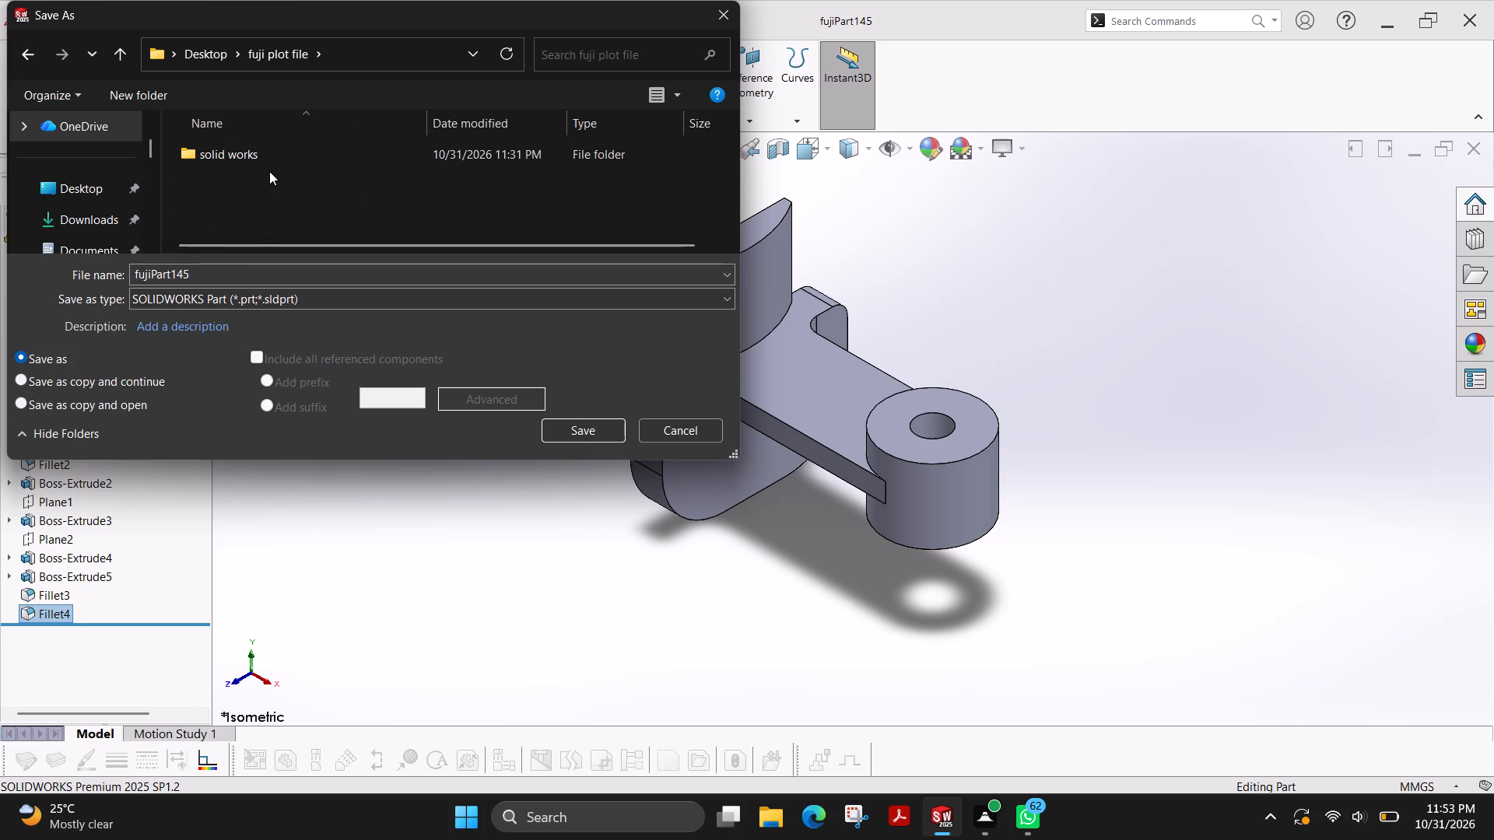
pyautogui.doubleClick(237, 152)
pyautogui.click(248, 301)
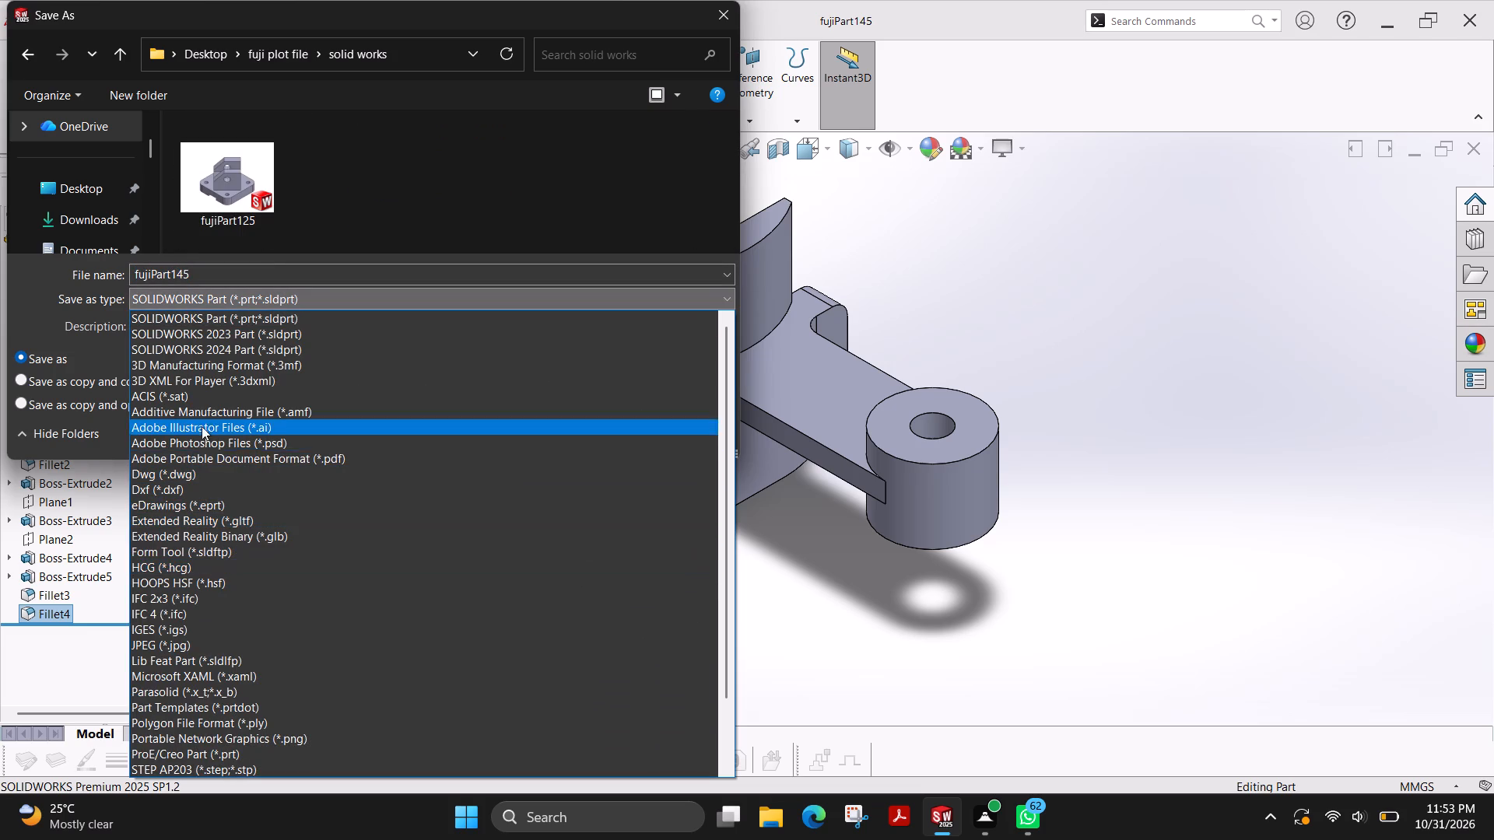
pyautogui.click(245, 457)
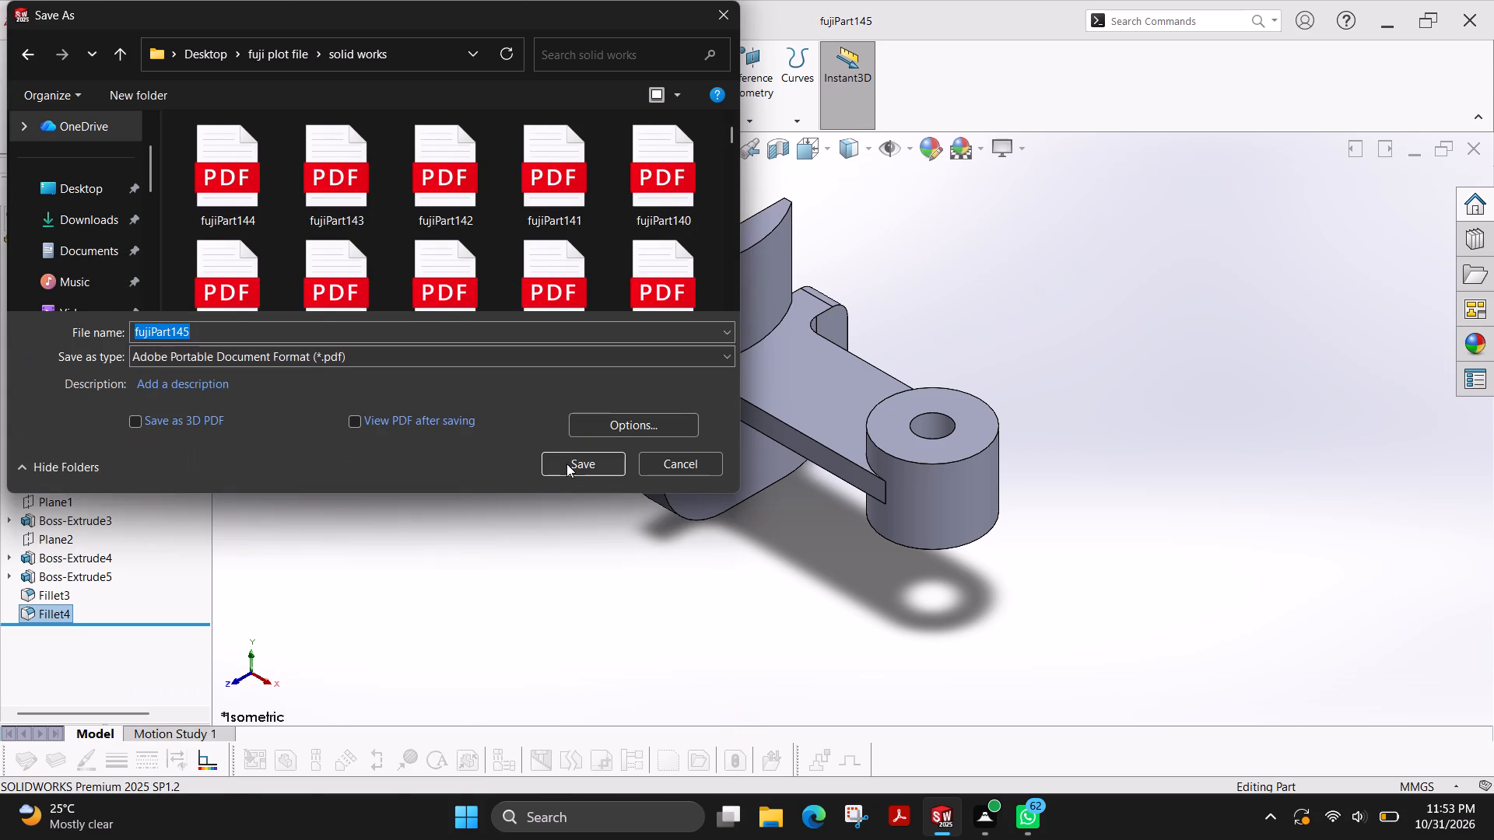
pyautogui.click(574, 469)
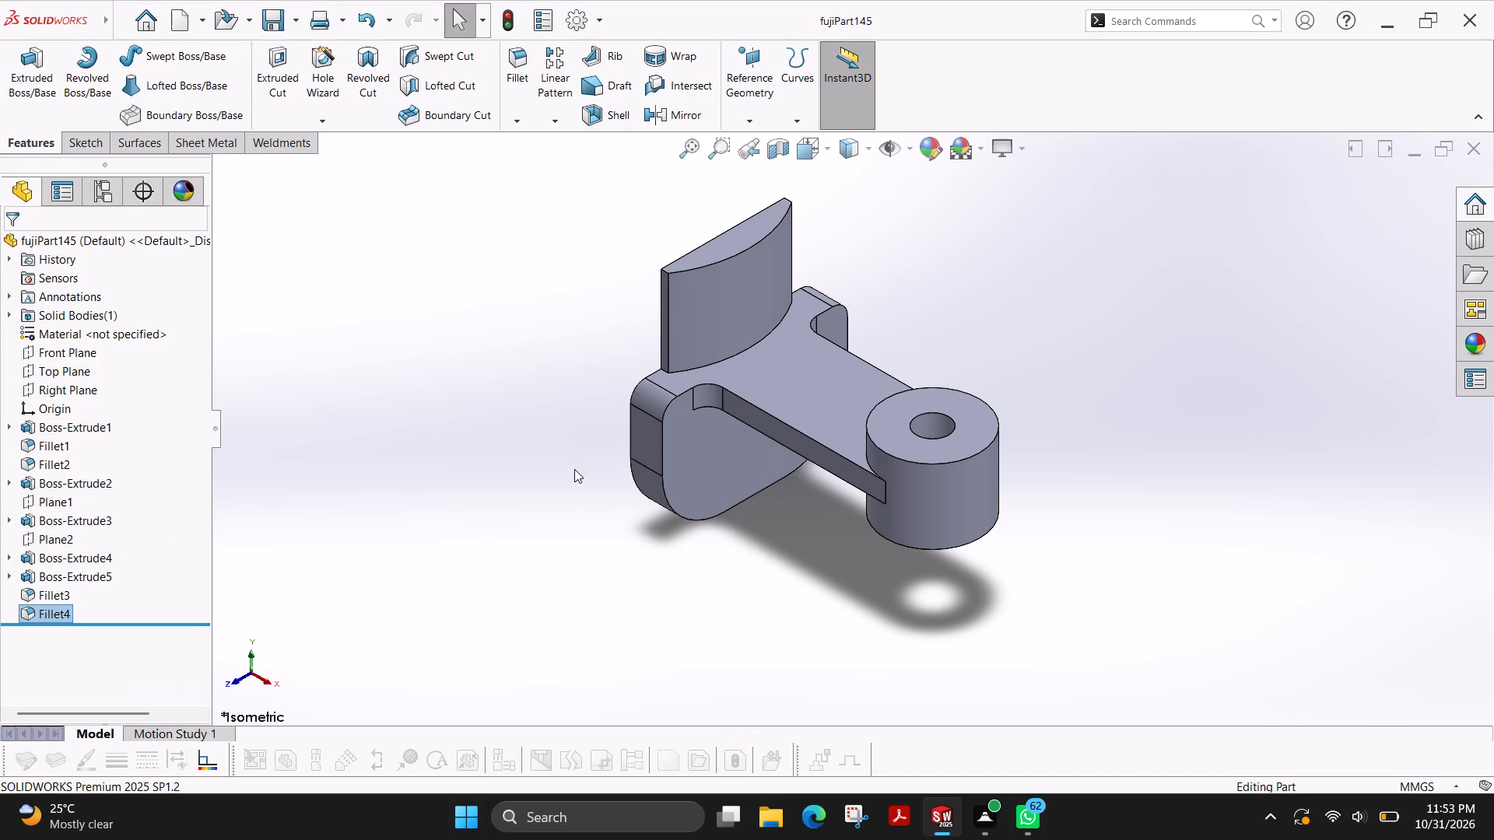